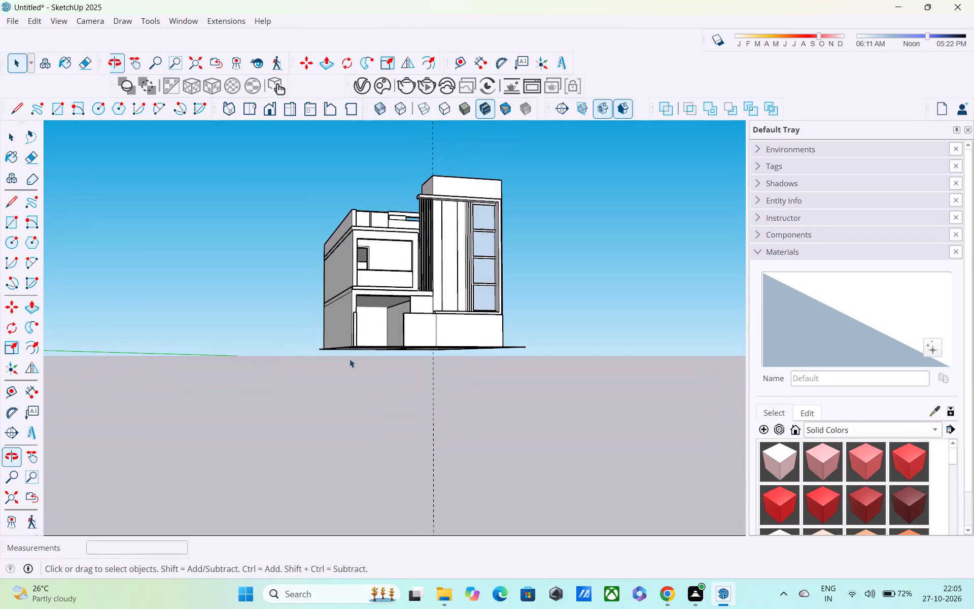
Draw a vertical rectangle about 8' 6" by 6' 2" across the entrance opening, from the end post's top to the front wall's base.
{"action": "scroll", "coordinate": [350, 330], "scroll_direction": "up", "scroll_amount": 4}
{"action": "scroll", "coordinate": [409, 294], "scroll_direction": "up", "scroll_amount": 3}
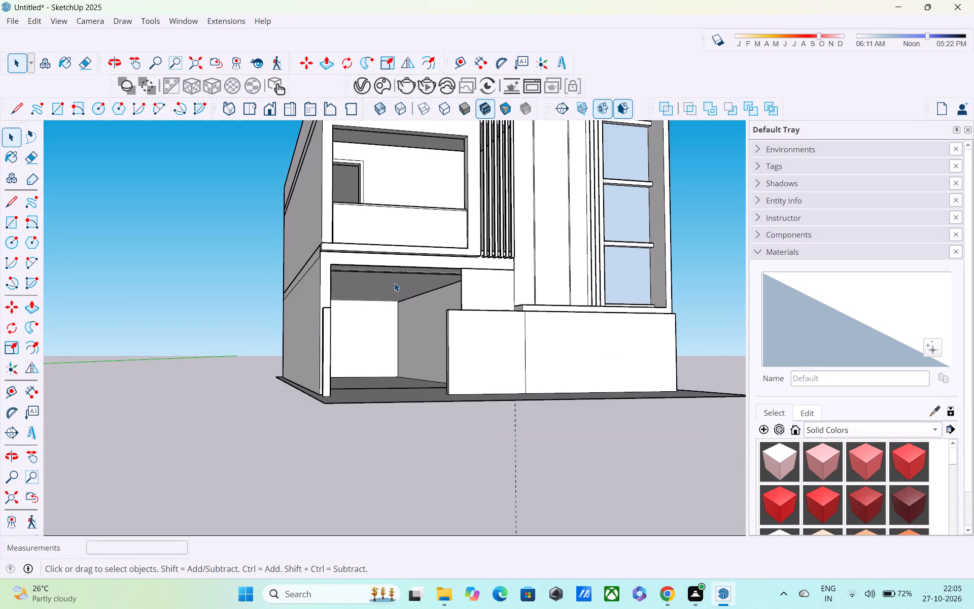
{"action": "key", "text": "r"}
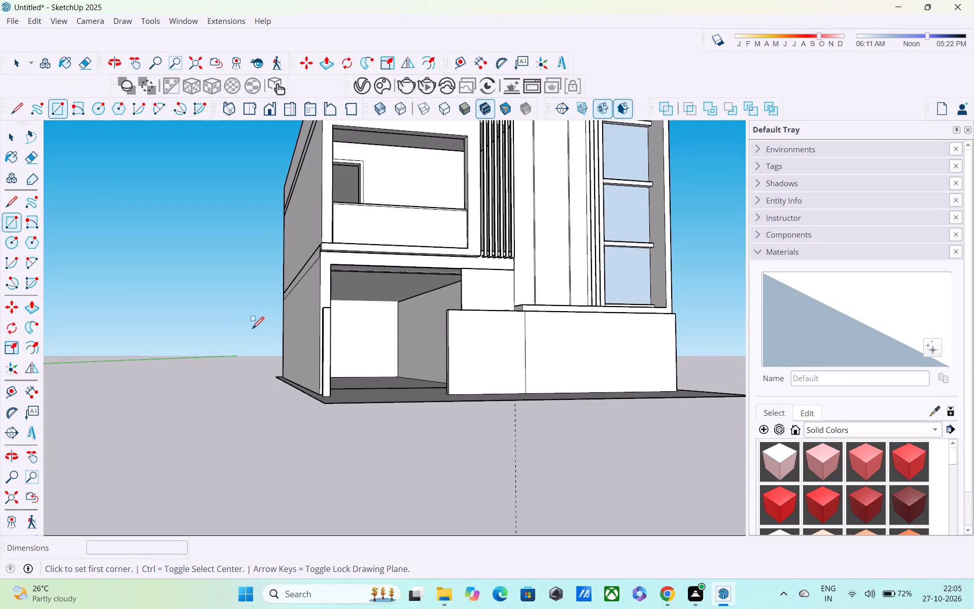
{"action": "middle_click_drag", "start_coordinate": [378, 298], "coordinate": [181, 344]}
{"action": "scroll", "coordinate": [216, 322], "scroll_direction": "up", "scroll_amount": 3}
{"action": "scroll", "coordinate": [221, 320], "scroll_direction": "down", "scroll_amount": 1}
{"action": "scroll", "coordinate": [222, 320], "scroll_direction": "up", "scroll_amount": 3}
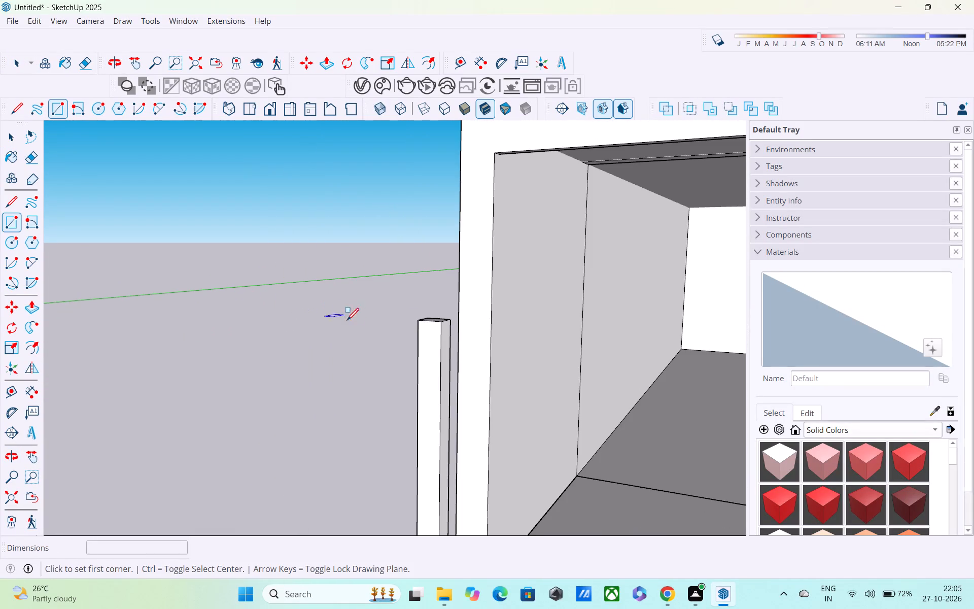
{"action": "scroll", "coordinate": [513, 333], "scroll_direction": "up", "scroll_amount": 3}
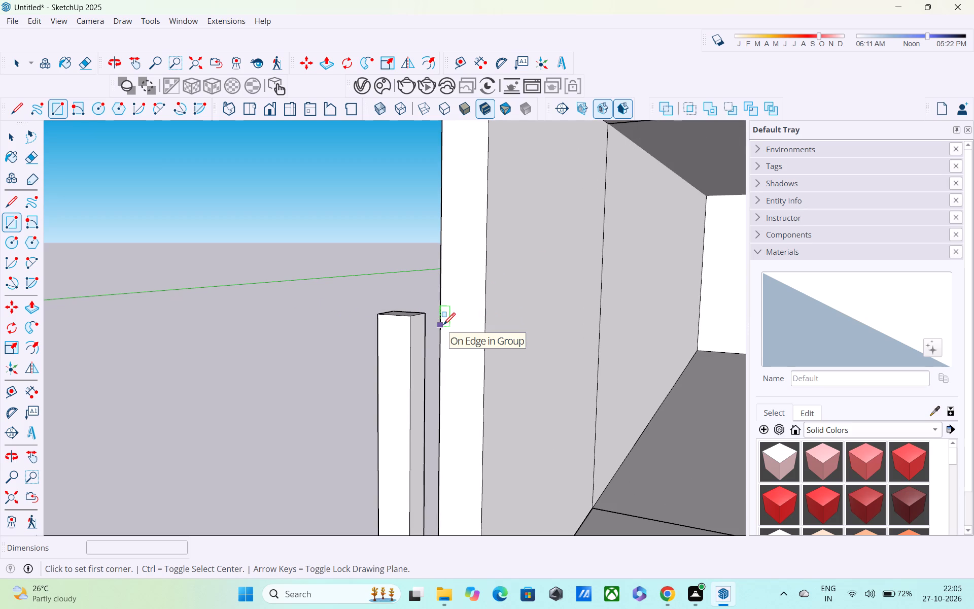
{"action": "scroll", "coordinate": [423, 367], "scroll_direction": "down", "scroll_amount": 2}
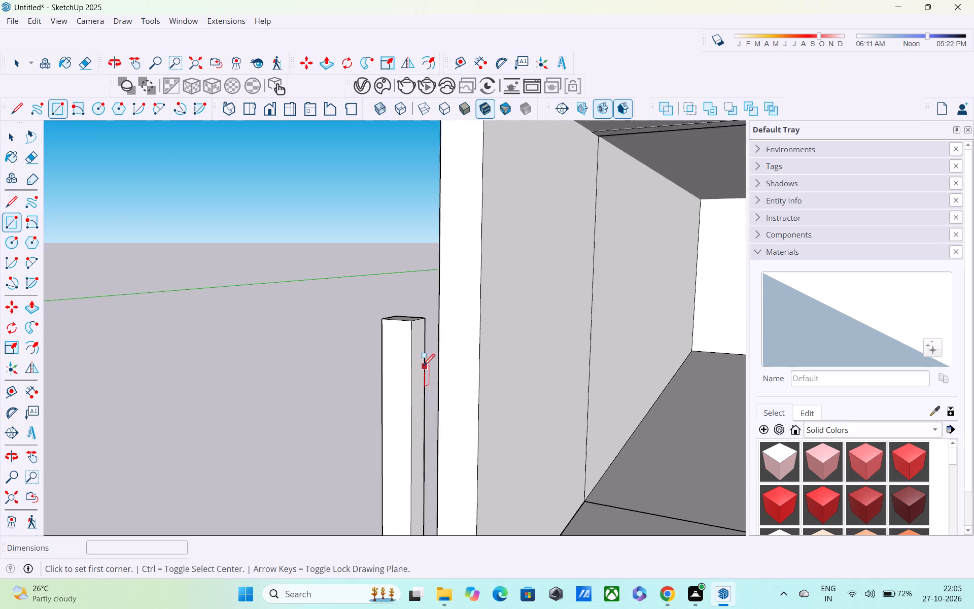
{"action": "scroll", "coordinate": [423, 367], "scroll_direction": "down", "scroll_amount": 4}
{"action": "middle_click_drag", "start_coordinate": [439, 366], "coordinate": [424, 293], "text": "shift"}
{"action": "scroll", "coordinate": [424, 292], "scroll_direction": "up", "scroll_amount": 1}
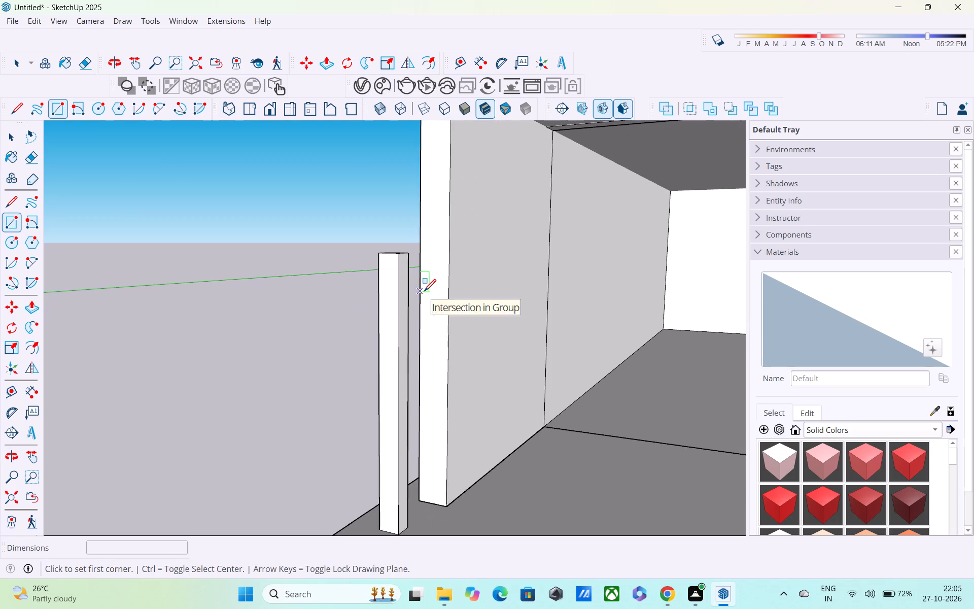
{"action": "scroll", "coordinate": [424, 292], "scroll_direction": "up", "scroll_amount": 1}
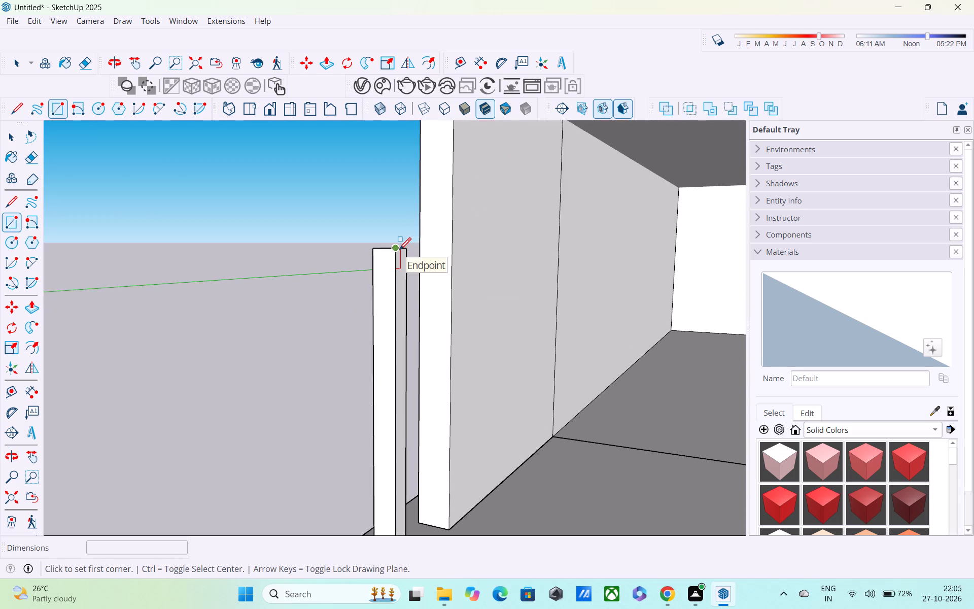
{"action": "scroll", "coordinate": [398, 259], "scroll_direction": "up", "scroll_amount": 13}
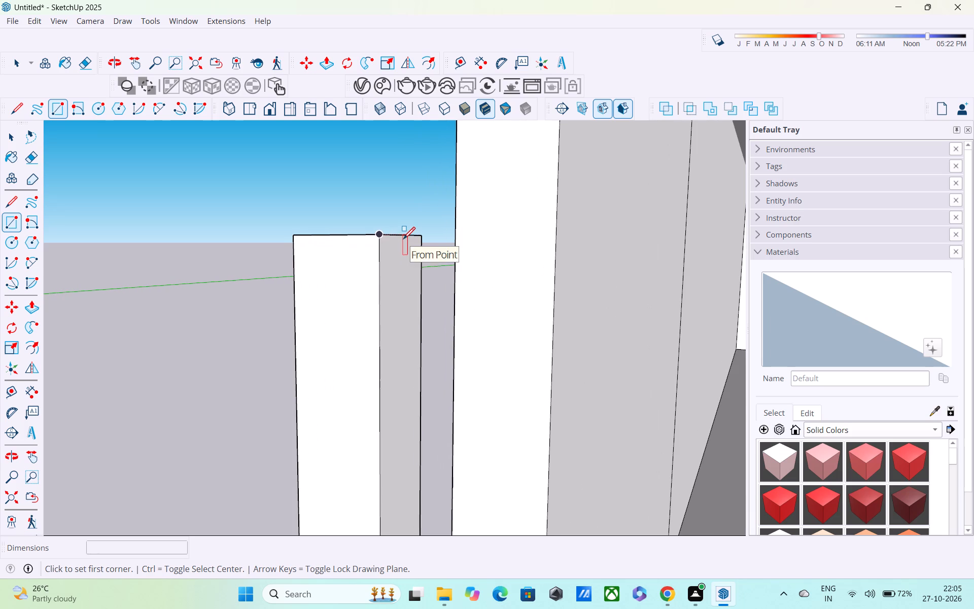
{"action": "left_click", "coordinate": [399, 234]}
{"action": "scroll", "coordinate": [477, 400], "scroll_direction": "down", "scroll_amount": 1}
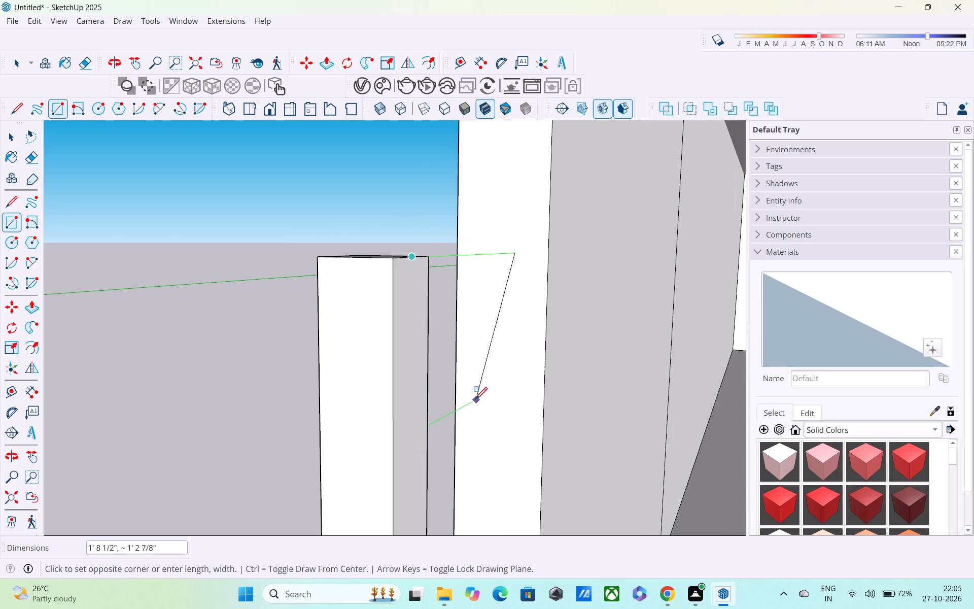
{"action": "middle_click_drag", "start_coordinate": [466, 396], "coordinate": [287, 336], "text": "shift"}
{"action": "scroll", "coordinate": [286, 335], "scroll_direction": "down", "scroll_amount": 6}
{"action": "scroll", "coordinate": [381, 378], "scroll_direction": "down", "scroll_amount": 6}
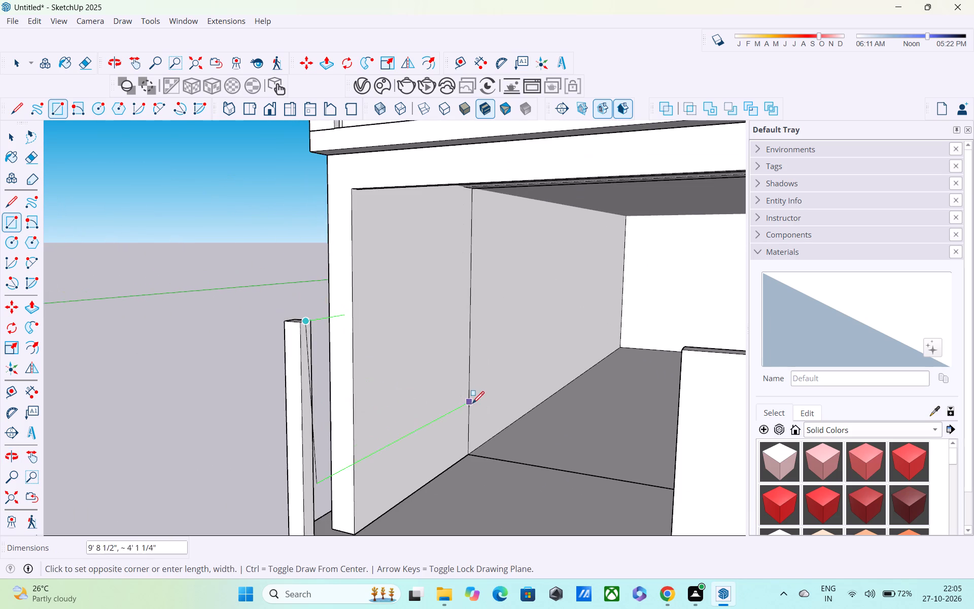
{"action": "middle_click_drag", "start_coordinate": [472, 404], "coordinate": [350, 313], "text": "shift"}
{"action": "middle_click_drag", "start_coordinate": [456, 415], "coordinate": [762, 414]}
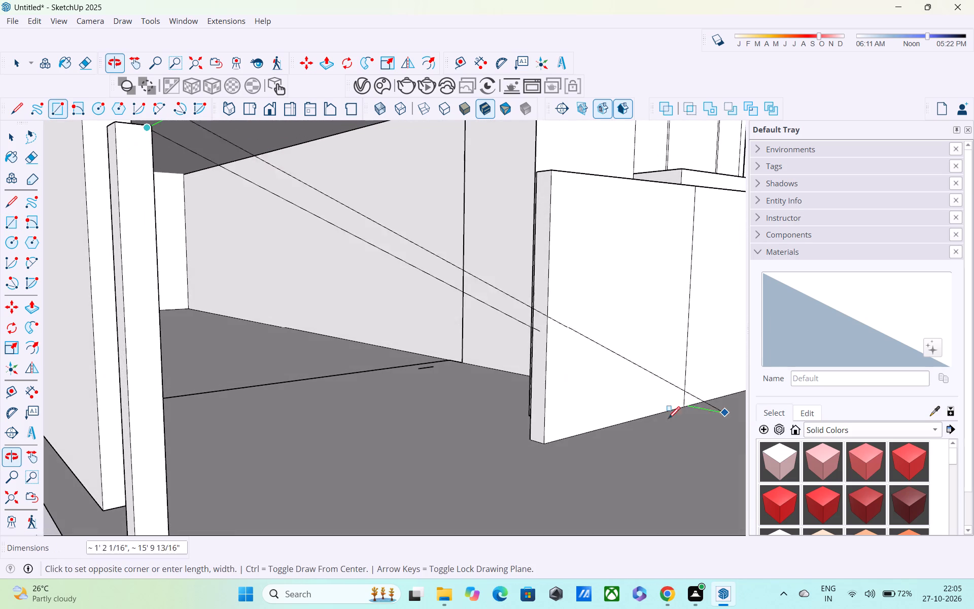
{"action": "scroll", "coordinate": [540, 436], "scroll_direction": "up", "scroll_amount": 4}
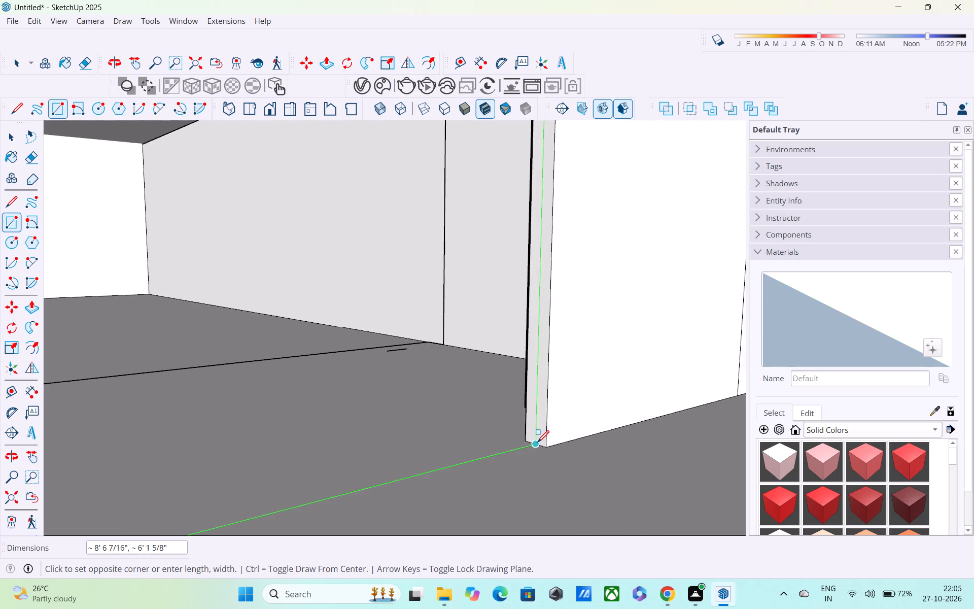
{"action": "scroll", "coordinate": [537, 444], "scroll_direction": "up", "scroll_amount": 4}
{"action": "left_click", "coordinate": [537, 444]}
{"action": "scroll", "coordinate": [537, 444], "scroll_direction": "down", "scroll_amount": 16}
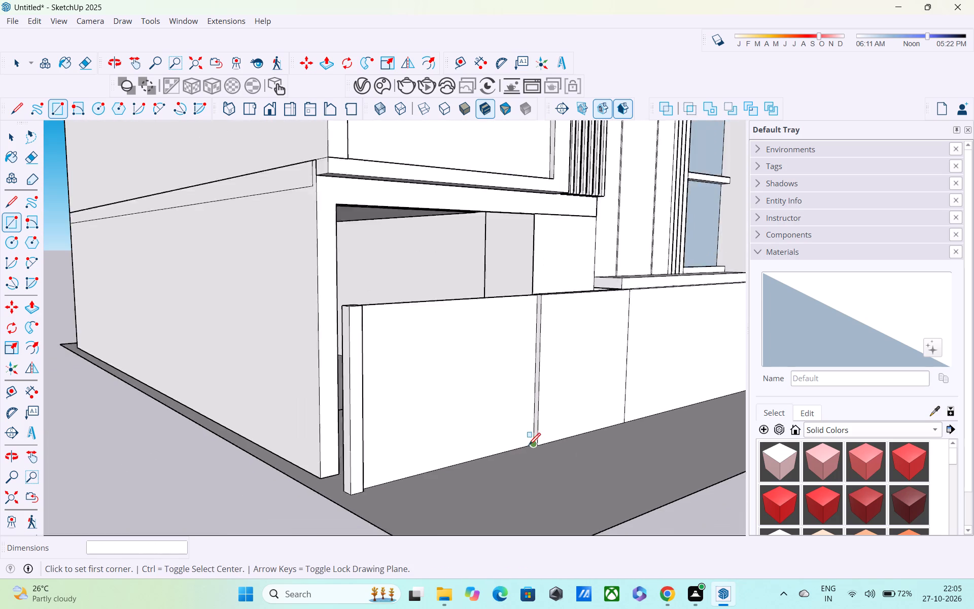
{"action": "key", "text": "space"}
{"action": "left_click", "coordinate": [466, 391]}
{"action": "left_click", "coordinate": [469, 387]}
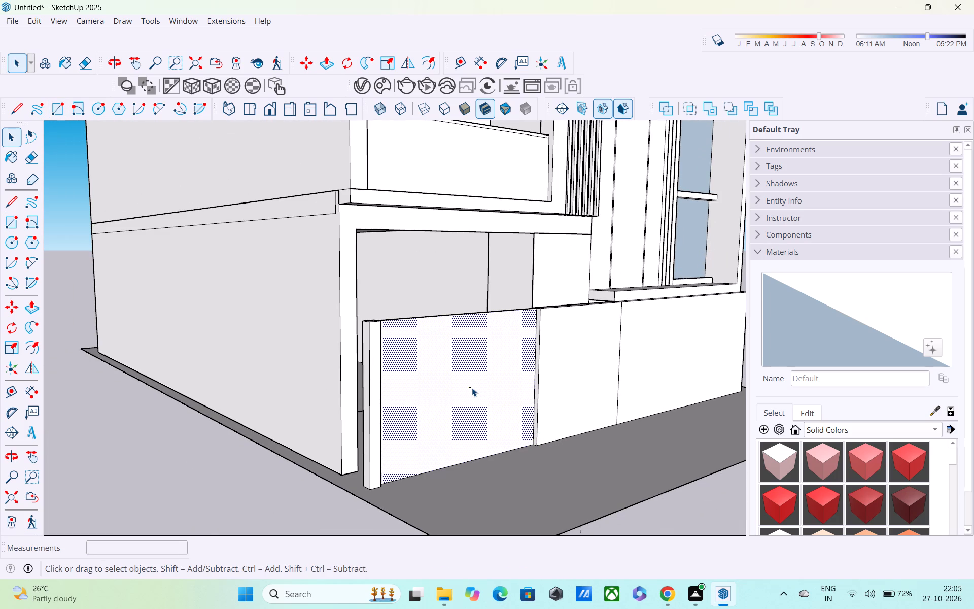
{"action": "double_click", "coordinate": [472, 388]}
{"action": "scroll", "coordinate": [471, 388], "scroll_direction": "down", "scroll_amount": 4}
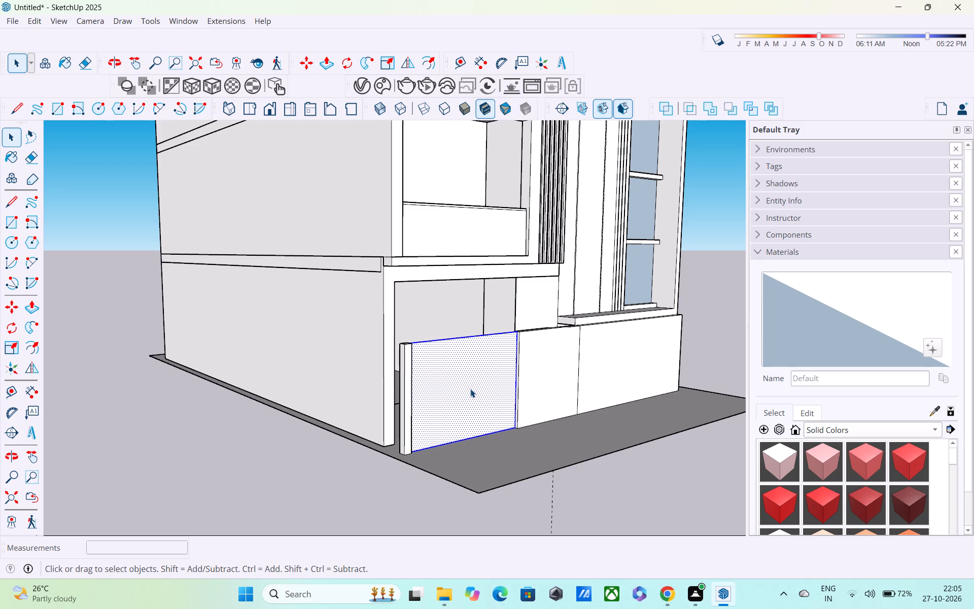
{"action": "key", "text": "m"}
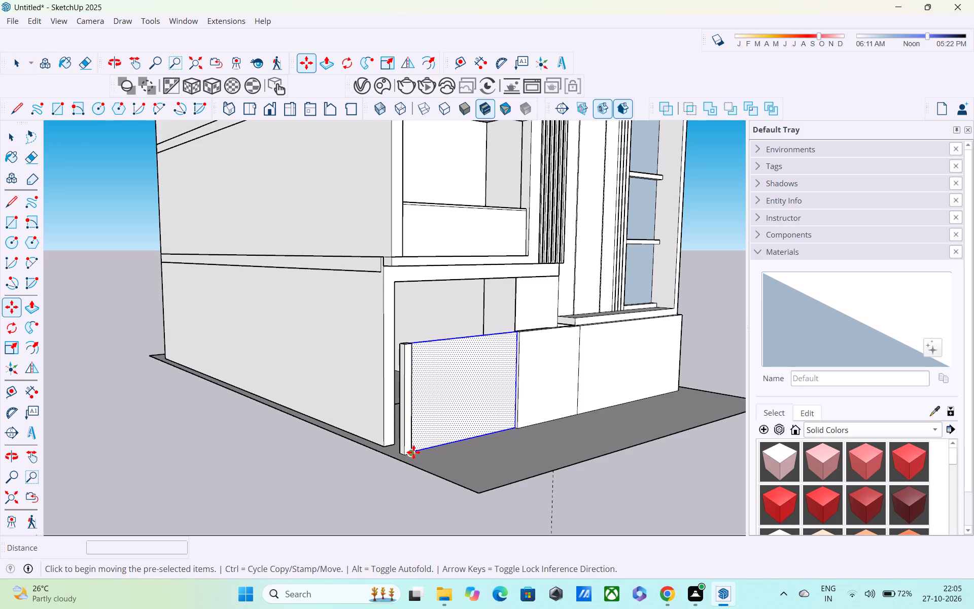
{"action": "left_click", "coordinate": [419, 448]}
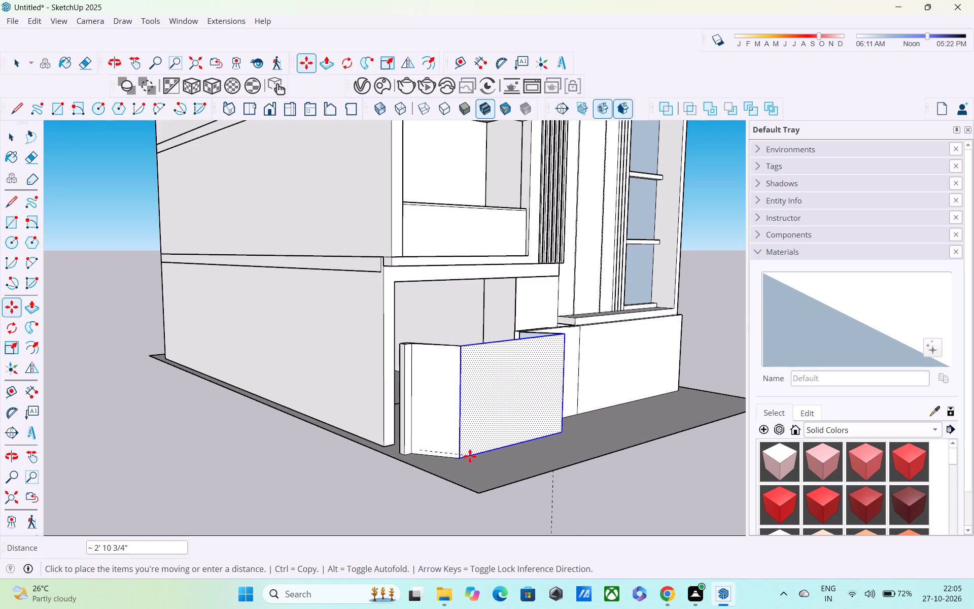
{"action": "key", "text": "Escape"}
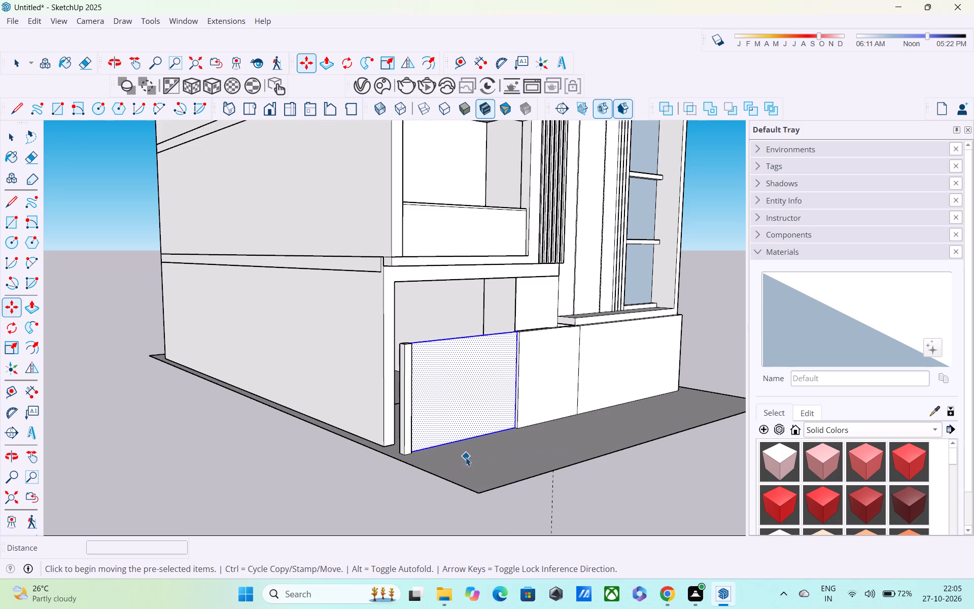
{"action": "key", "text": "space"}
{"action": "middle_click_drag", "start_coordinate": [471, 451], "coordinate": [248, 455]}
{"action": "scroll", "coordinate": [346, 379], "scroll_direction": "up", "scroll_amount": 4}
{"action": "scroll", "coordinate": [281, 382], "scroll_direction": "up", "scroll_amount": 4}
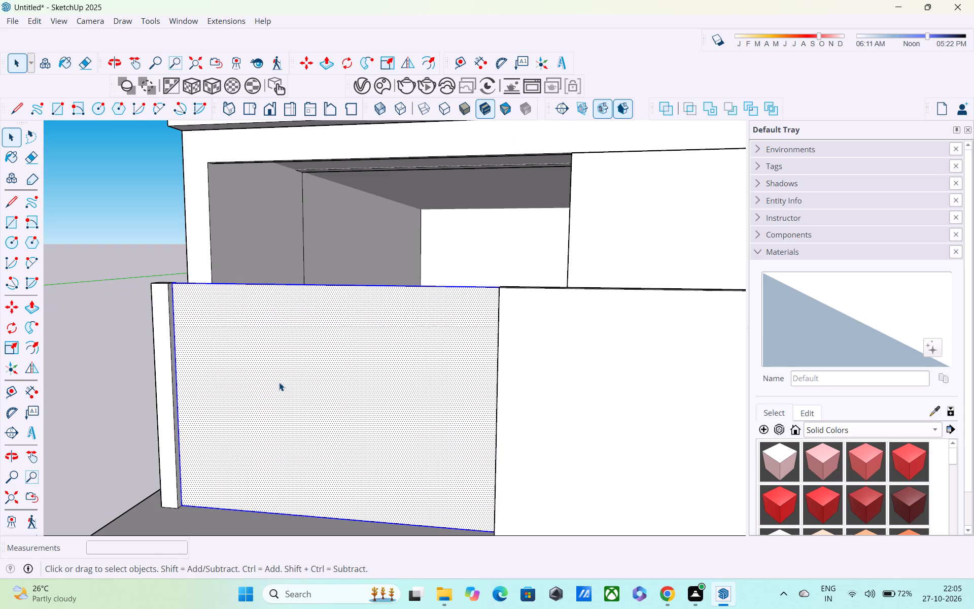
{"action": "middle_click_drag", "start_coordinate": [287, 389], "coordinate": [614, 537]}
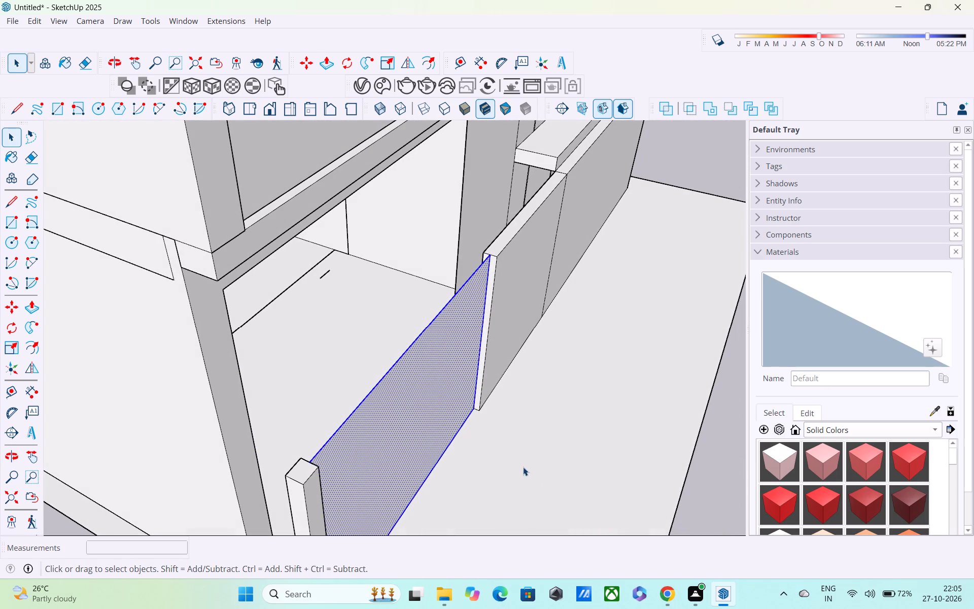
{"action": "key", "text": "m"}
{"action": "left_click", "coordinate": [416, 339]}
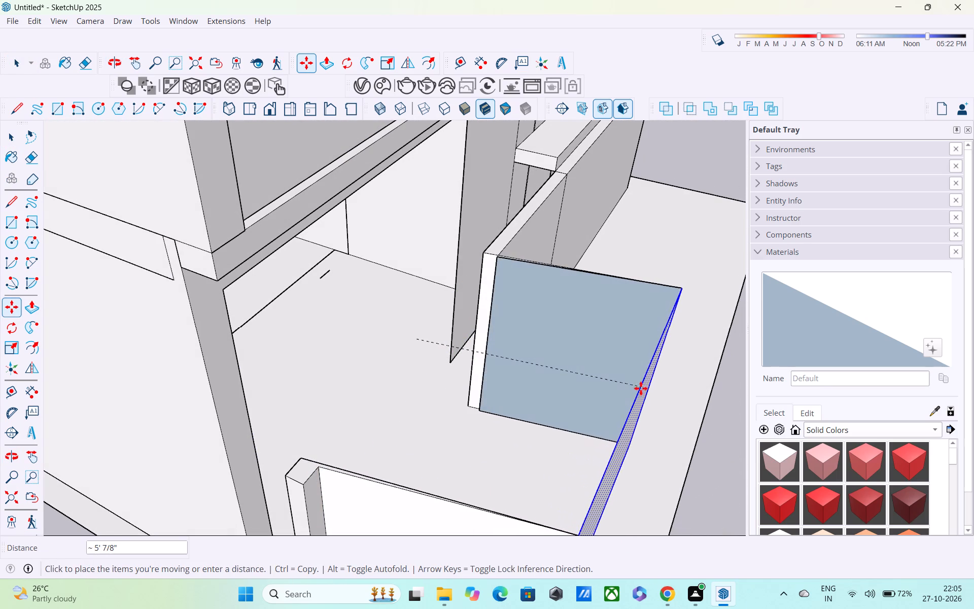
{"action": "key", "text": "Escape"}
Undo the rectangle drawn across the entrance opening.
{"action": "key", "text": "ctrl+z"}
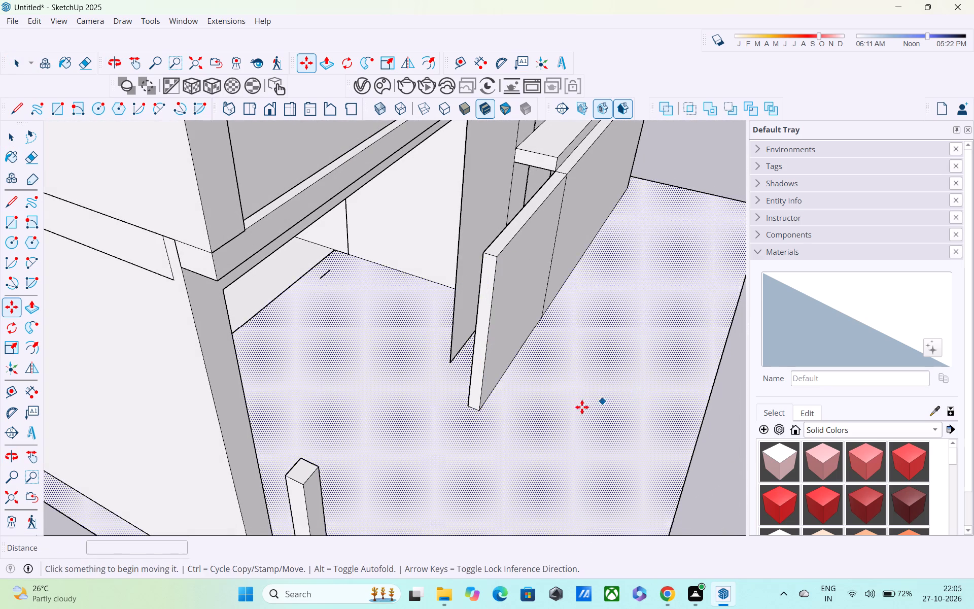
Examine the open entrance between the end post and the front wall from the side, above and front.
{"action": "middle_click_drag", "start_coordinate": [574, 412], "coordinate": [560, 332]}
{"action": "scroll", "coordinate": [542, 342], "scroll_direction": "up", "scroll_amount": 4}
{"action": "key", "text": "space"}
{"action": "scroll", "coordinate": [576, 378], "scroll_direction": "down", "scroll_amount": 4}
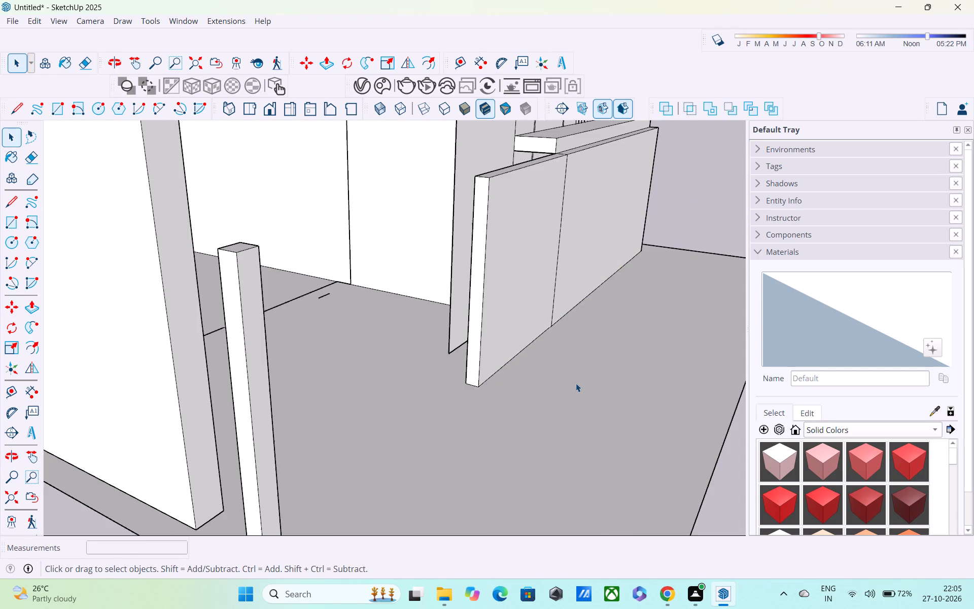
{"action": "scroll", "coordinate": [573, 384], "scroll_direction": "down", "scroll_amount": 5}
{"action": "key", "text": "c"}
{"action": "key", "text": "space"}
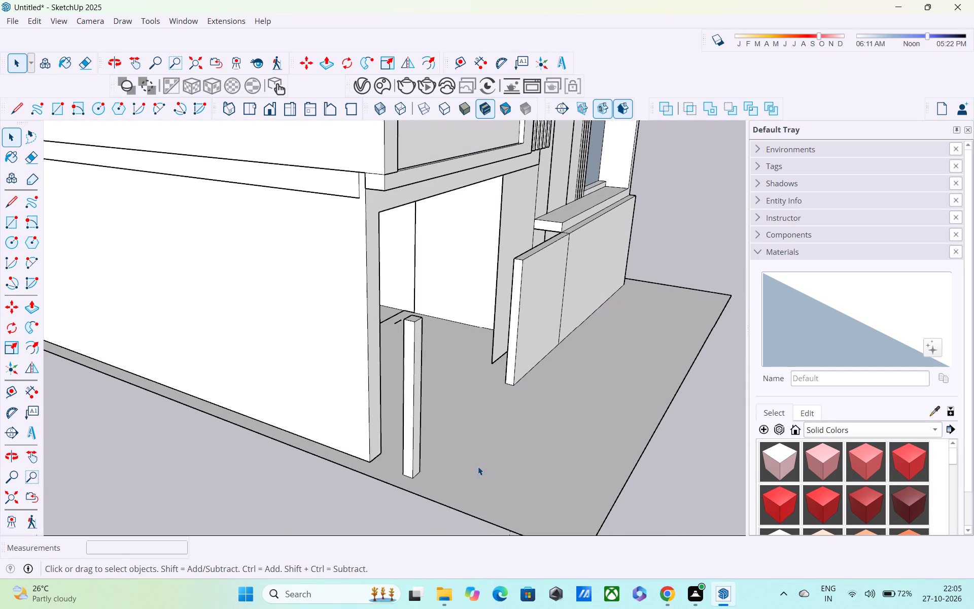
{"action": "middle_click_drag", "start_coordinate": [439, 423], "coordinate": [400, 380]}
{"action": "middle_click_drag", "start_coordinate": [391, 414], "coordinate": [494, 501]}
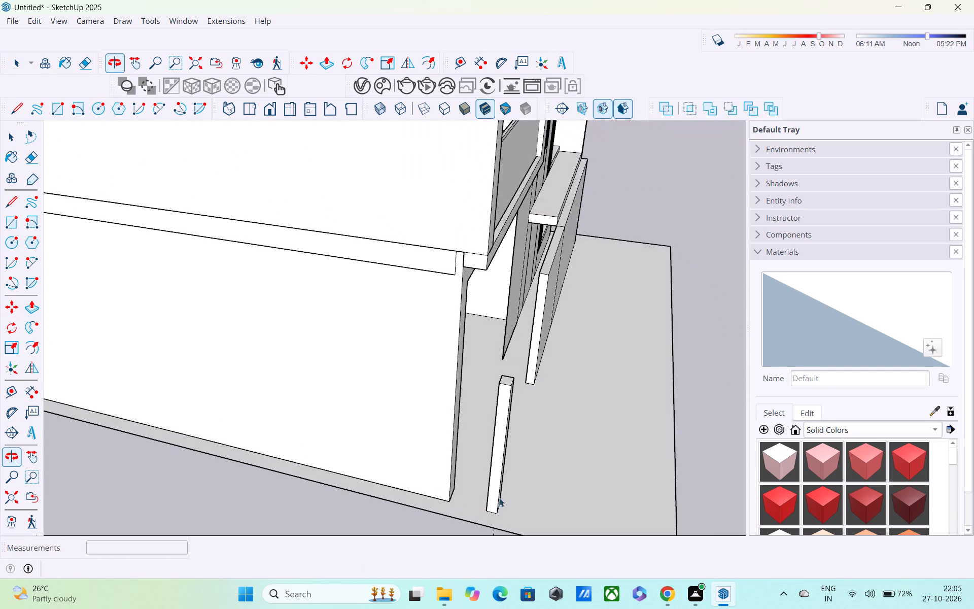
{"action": "middle_click_drag", "start_coordinate": [530, 468], "coordinate": [288, 454]}
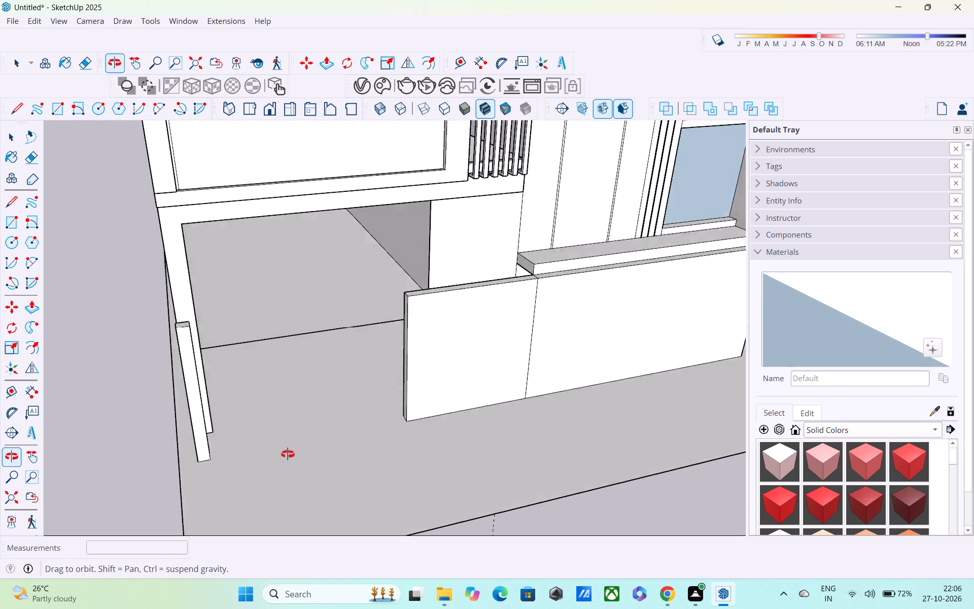
{"action": "middle_click_drag", "start_coordinate": [288, 454], "coordinate": [288, 455]}
{"action": "scroll", "coordinate": [281, 434], "scroll_direction": "down", "scroll_amount": 3}
{"action": "middle_click_drag", "start_coordinate": [275, 430], "coordinate": [244, 360]}
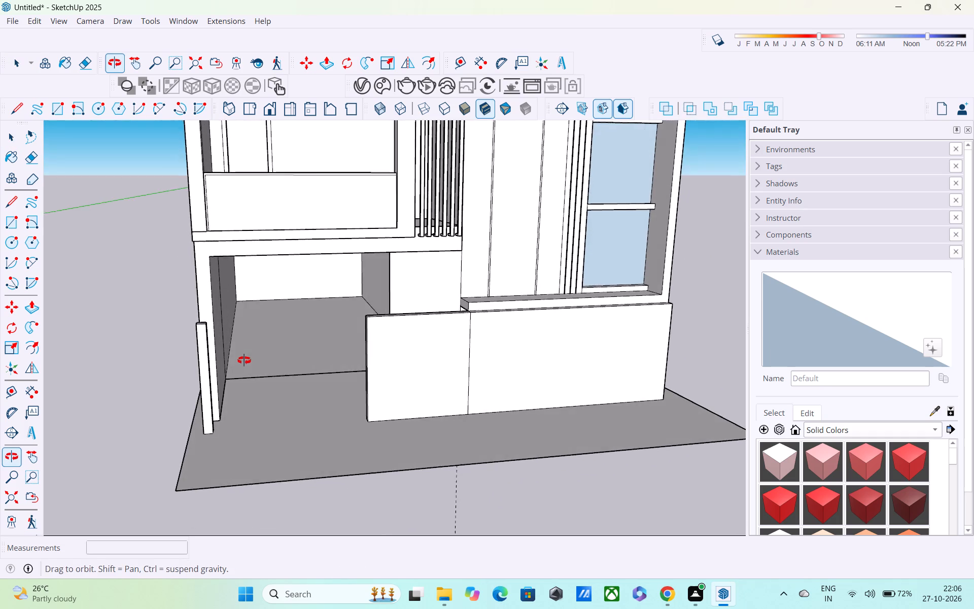
{"action": "middle_click_drag", "start_coordinate": [244, 360], "coordinate": [243, 349]}
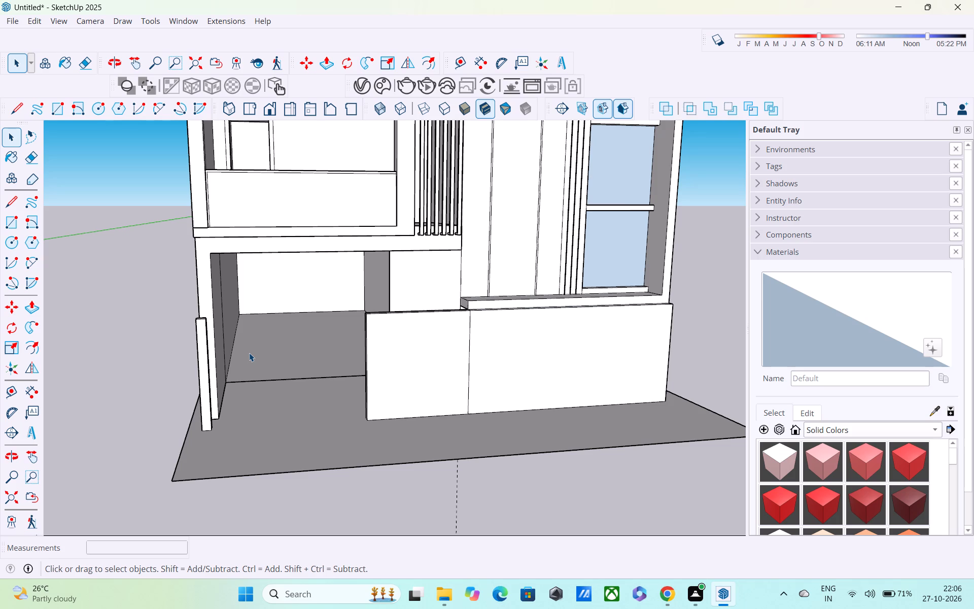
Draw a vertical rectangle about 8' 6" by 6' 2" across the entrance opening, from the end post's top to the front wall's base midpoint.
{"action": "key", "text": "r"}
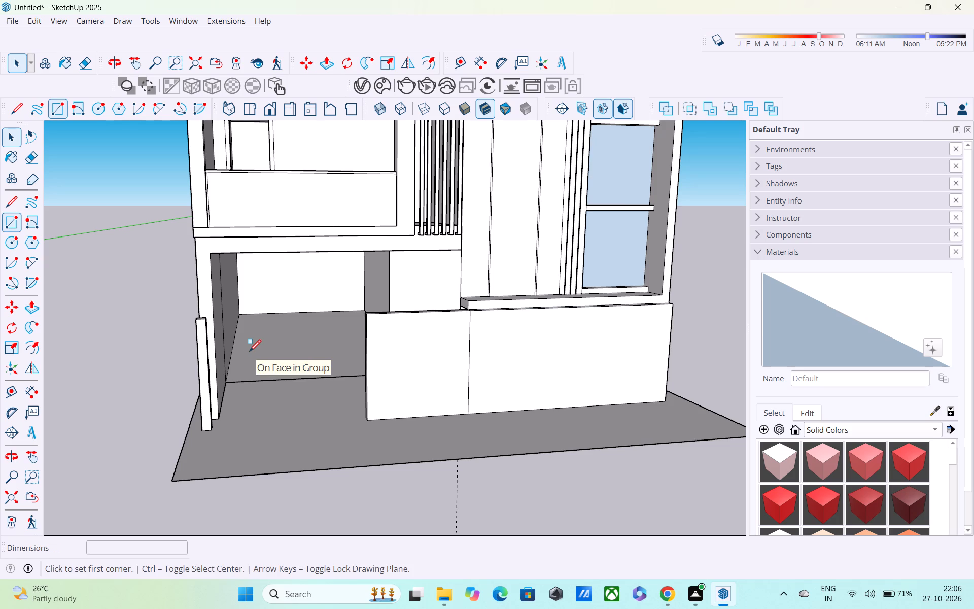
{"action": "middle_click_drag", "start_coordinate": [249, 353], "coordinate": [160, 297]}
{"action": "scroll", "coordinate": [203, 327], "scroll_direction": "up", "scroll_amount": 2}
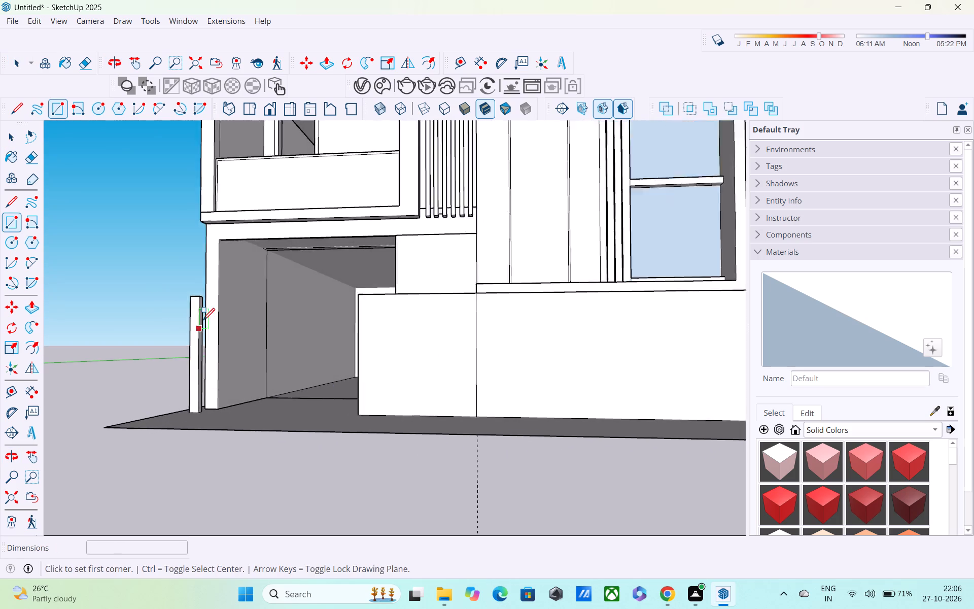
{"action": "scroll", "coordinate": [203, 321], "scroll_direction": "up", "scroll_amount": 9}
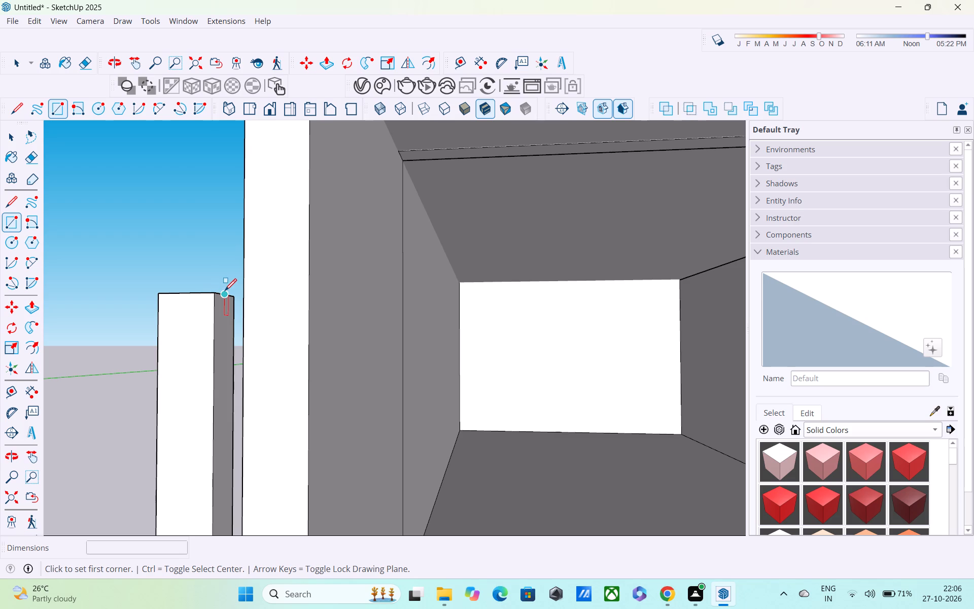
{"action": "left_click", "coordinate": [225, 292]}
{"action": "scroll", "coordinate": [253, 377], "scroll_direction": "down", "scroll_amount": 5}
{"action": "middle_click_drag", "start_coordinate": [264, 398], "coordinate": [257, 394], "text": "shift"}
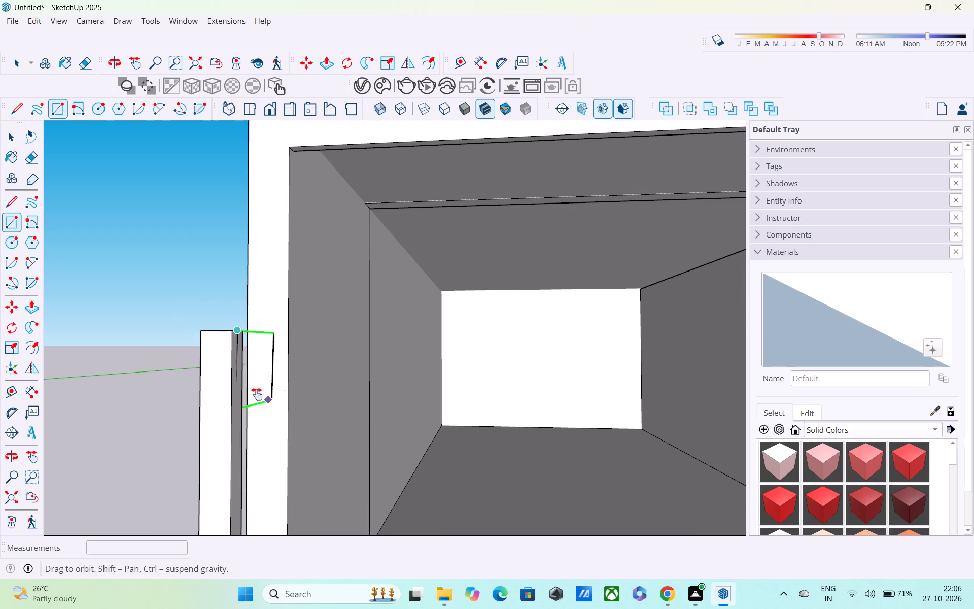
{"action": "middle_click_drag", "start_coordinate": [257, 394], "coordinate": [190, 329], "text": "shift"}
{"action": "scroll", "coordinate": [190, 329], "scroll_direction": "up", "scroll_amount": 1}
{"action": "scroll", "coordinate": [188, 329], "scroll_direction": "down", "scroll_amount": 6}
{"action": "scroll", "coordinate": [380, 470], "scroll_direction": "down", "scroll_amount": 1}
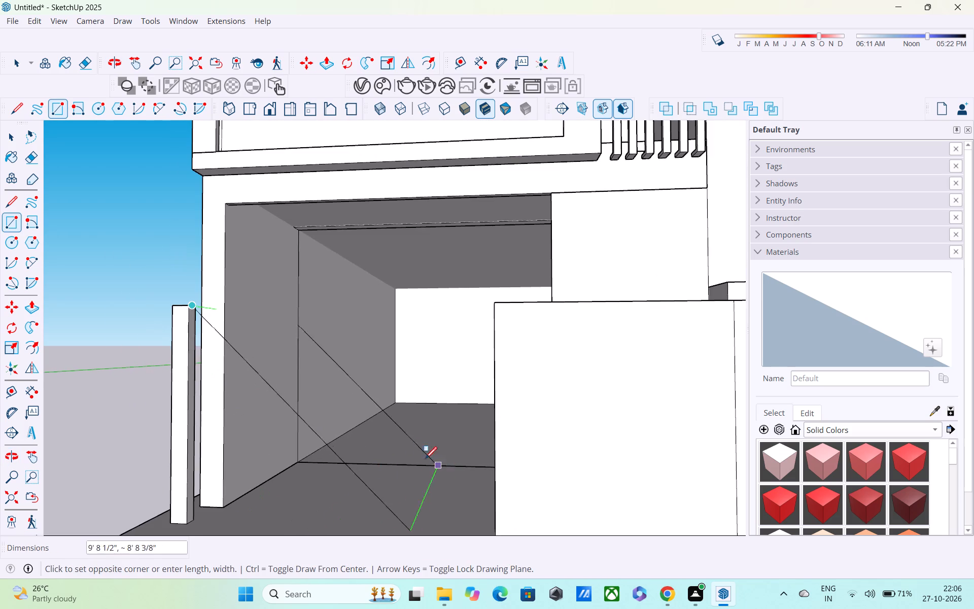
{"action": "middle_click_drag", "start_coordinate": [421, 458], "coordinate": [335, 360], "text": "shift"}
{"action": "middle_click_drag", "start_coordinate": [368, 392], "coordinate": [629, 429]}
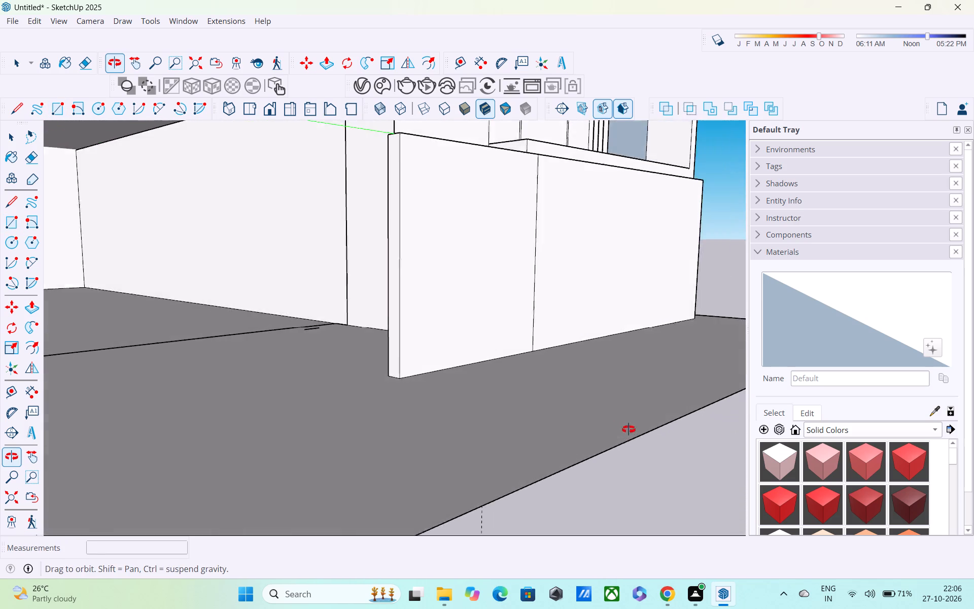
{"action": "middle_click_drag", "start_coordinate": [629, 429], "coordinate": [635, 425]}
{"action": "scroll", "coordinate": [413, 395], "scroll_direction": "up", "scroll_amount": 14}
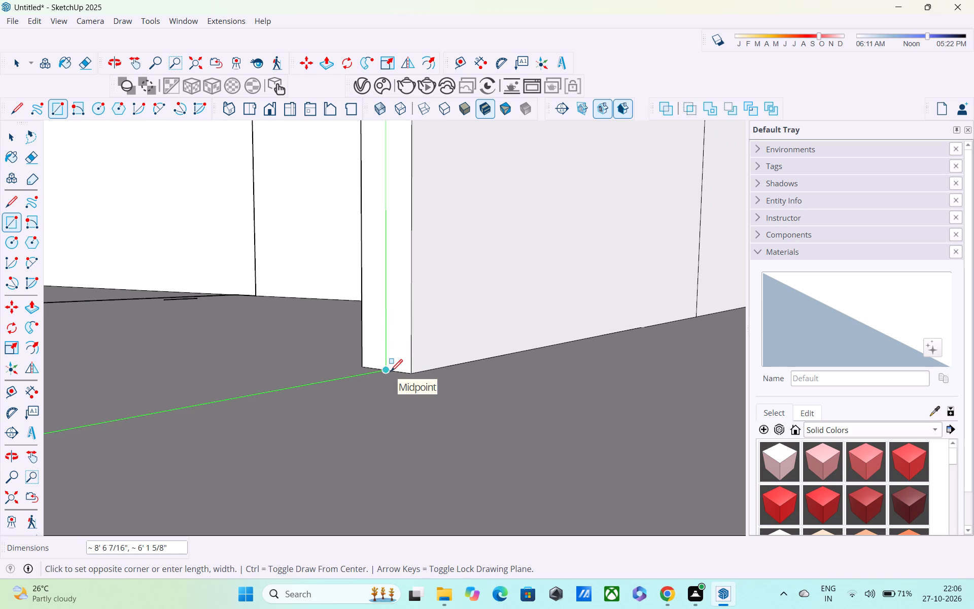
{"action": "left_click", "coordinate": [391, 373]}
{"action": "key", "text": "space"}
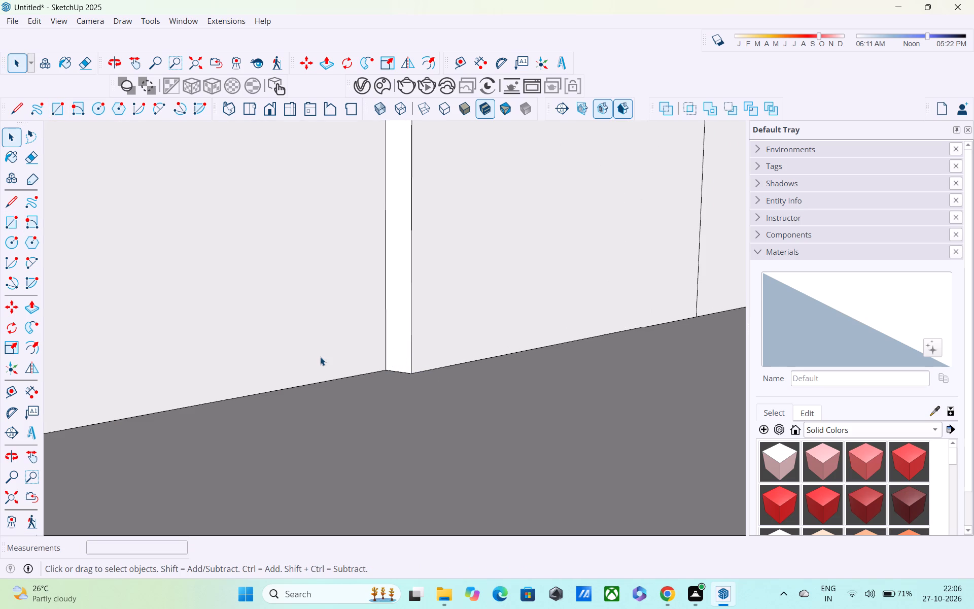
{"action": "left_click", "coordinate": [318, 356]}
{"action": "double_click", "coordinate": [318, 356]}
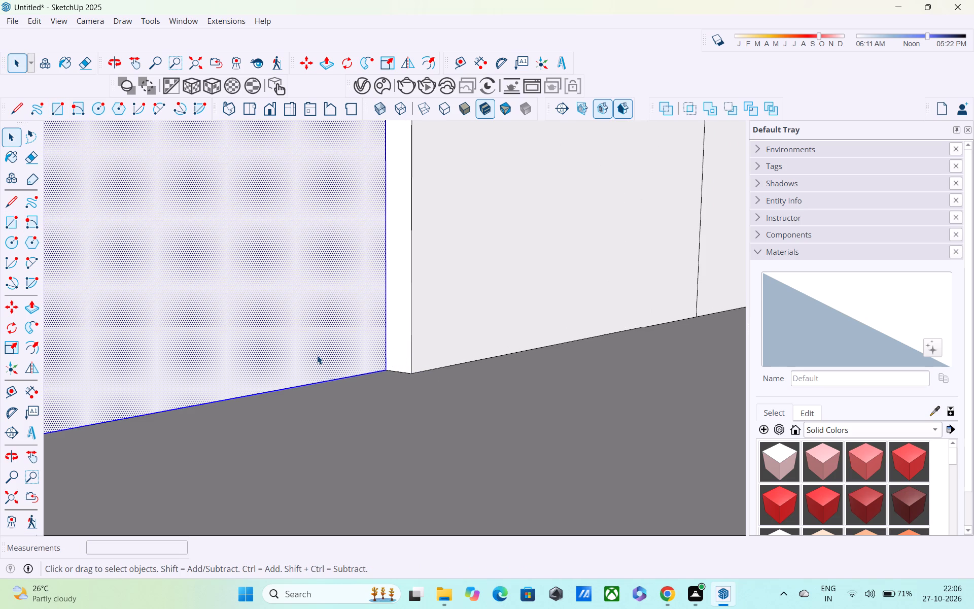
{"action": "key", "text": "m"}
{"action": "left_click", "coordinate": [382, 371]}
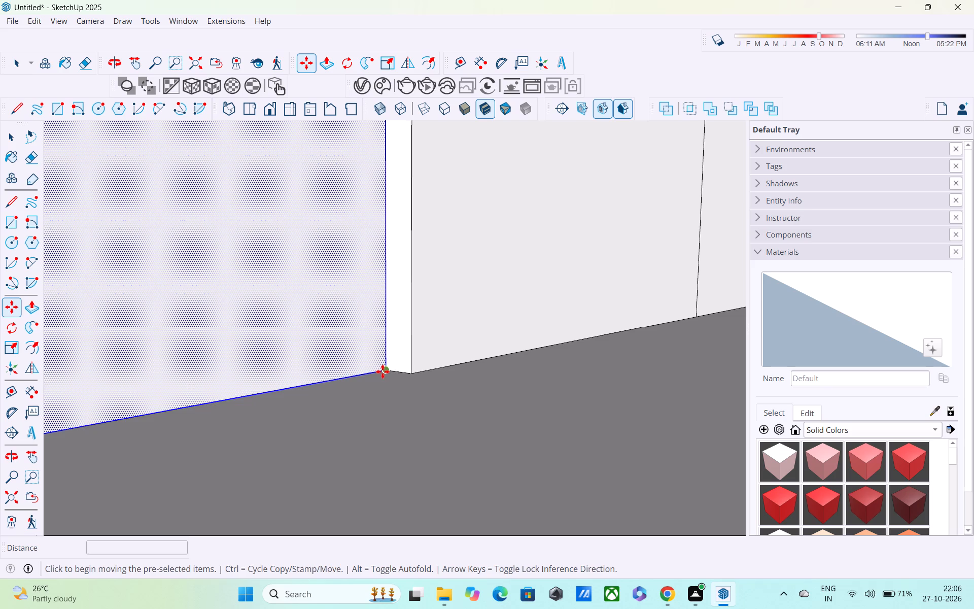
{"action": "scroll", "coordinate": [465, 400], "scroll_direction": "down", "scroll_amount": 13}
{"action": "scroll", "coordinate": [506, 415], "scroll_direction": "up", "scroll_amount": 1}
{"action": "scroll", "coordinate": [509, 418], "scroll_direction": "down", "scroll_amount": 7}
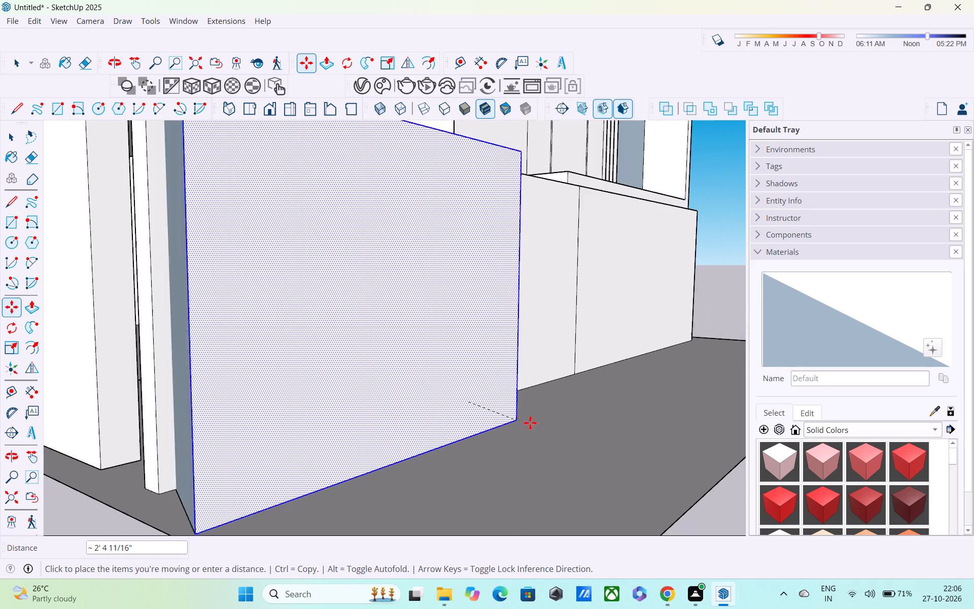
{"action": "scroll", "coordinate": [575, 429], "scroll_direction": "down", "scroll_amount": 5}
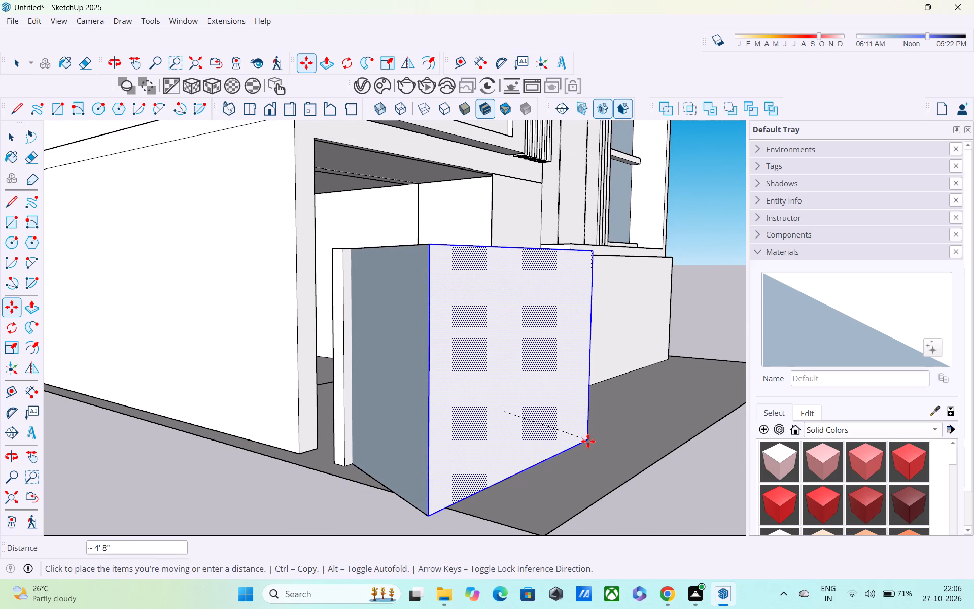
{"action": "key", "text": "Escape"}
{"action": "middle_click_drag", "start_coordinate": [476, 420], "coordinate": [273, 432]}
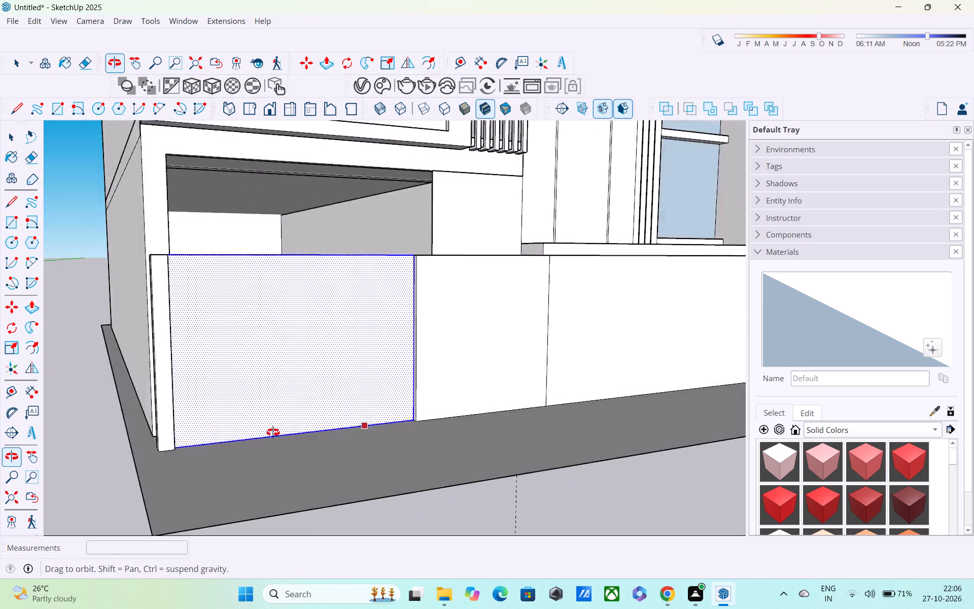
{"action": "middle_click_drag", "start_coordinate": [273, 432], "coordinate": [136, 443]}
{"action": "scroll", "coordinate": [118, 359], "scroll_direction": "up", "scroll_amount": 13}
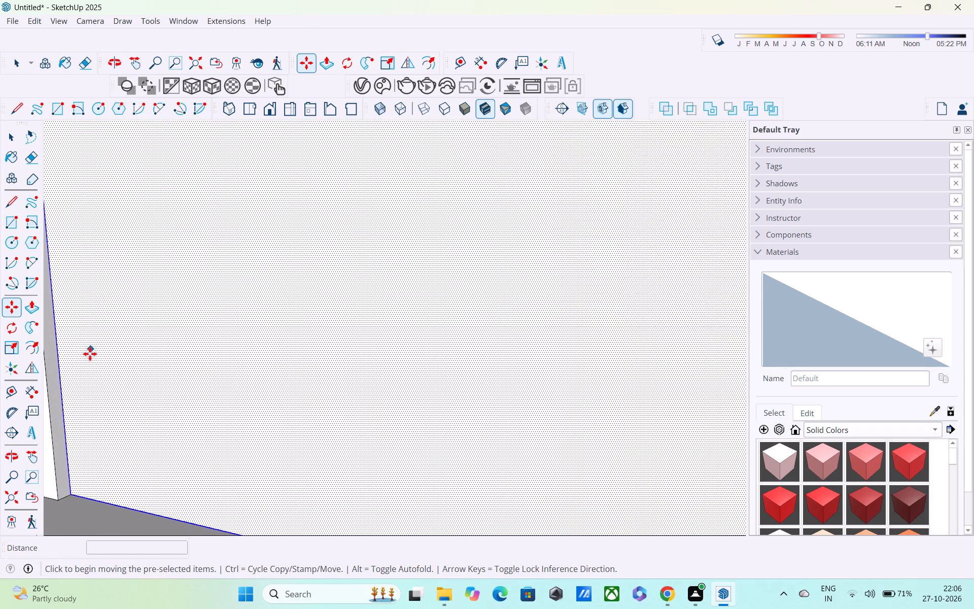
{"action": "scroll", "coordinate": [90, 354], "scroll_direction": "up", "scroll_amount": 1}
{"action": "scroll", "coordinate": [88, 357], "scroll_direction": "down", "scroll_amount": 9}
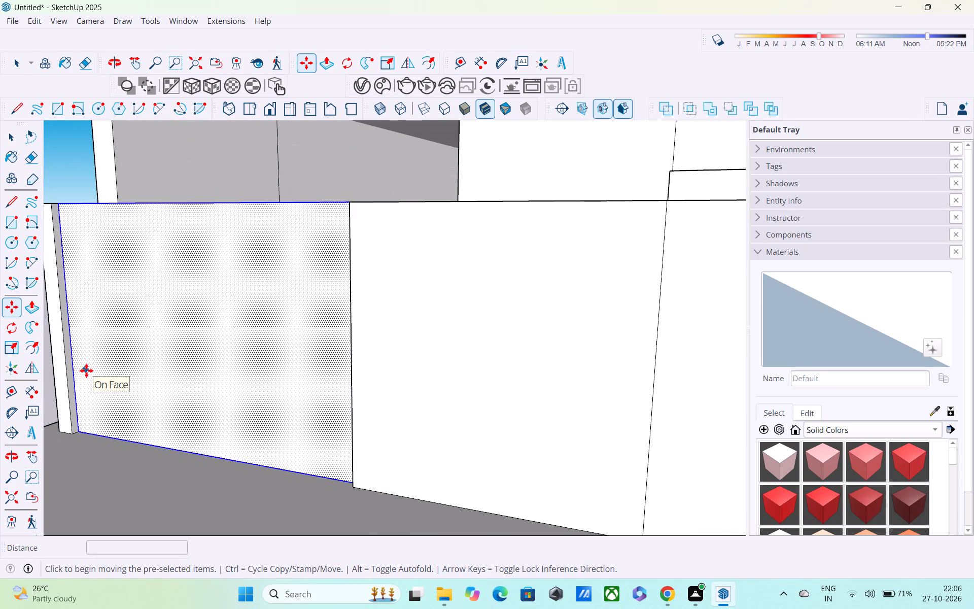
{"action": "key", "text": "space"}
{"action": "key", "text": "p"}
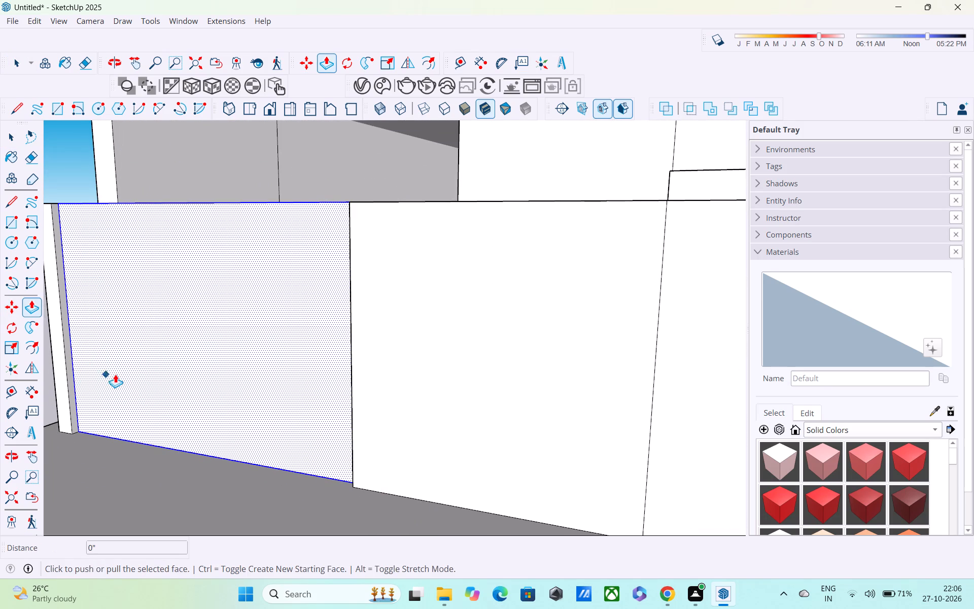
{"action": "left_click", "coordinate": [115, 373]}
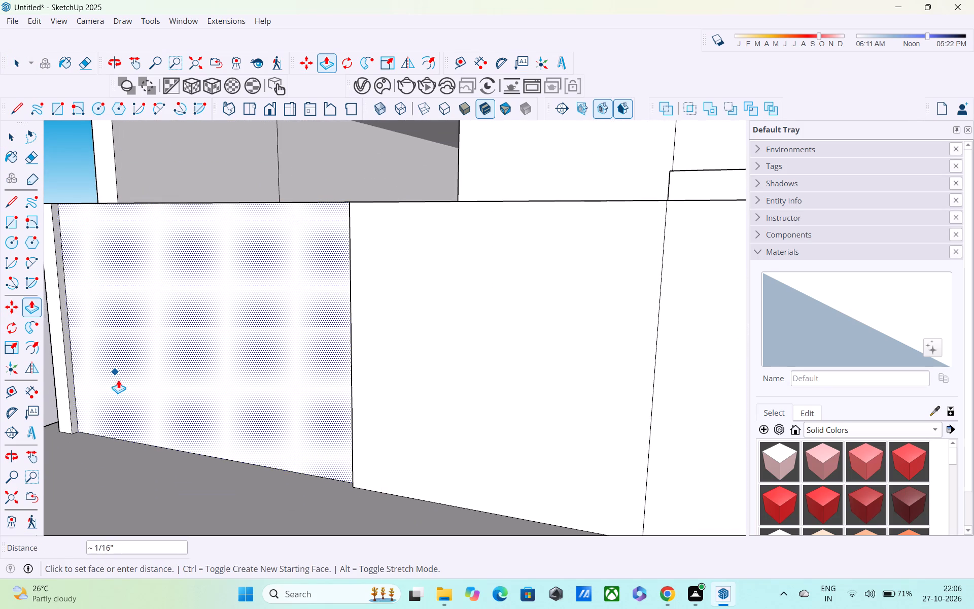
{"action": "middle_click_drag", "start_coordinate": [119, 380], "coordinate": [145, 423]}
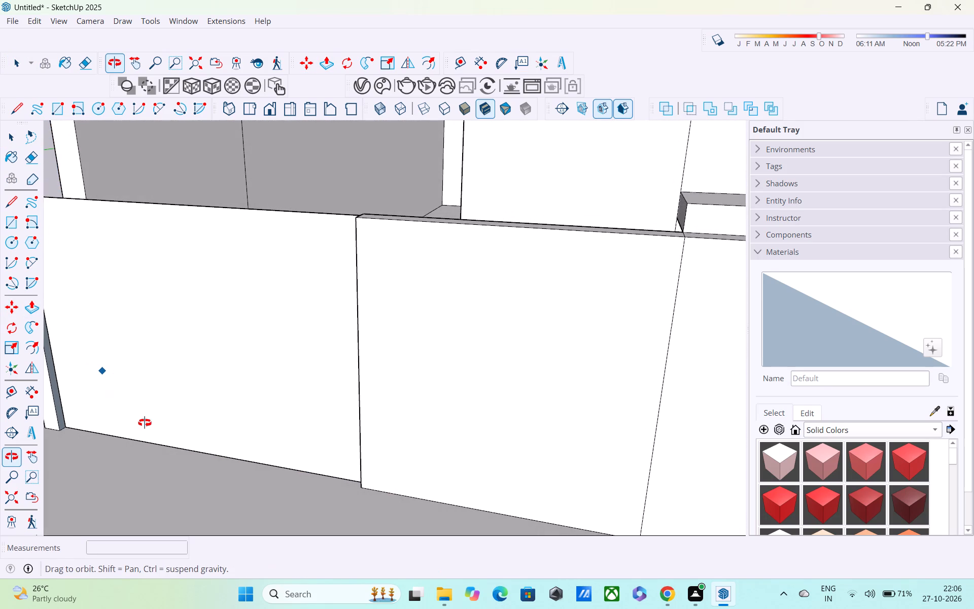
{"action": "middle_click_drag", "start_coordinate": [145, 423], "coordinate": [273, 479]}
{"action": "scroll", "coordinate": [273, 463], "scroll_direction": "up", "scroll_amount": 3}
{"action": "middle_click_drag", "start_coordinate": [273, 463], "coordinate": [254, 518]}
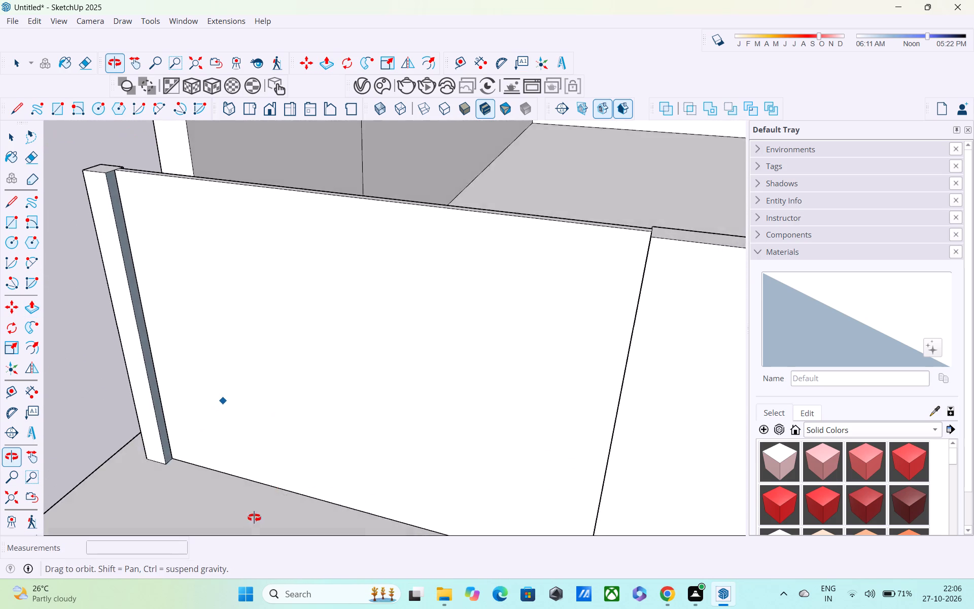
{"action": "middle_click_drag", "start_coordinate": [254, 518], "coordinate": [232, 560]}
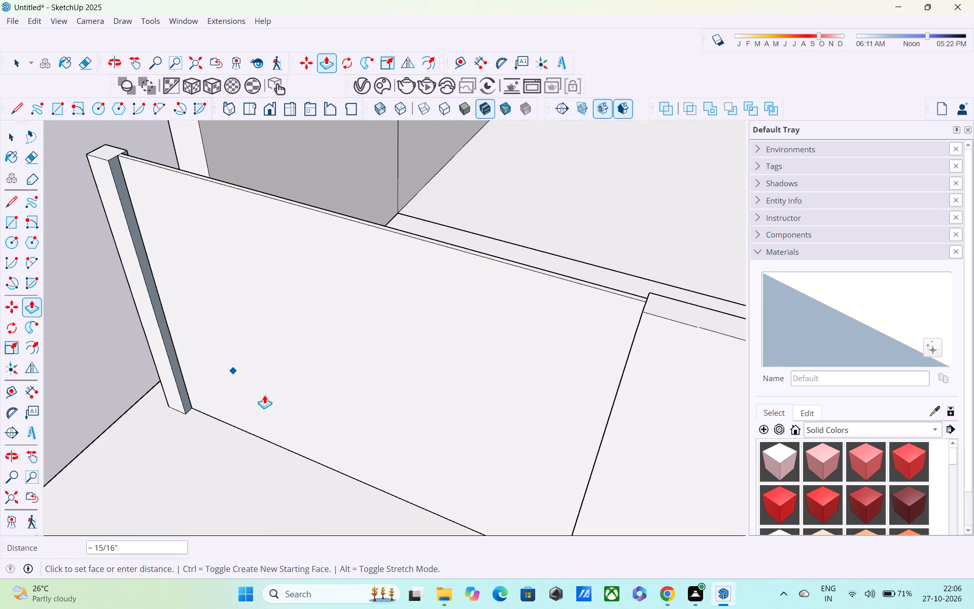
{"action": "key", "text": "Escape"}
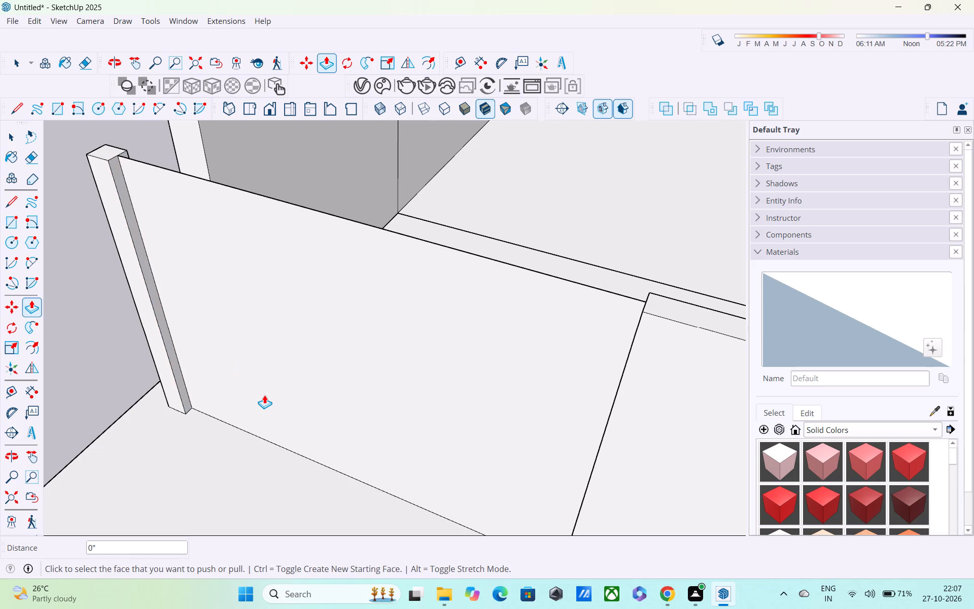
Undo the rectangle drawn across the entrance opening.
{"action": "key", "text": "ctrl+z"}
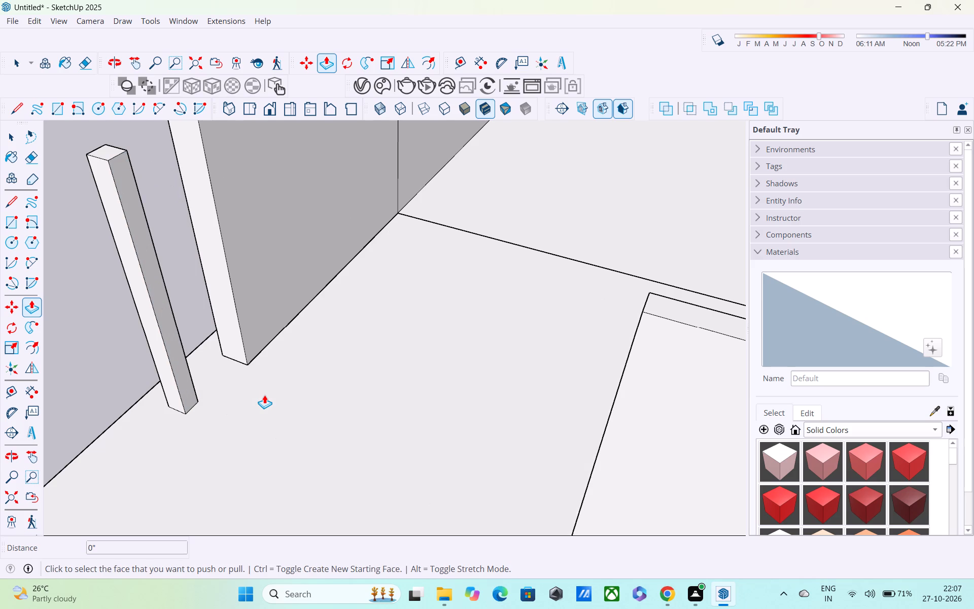
Measure the entrance opening's width along the ground, from the end post's base to the midpoint of the front wall's base.
{"action": "scroll", "coordinate": [264, 395], "scroll_direction": "down", "scroll_amount": 7}
{"action": "key", "text": "space"}
{"action": "key", "text": "l"}
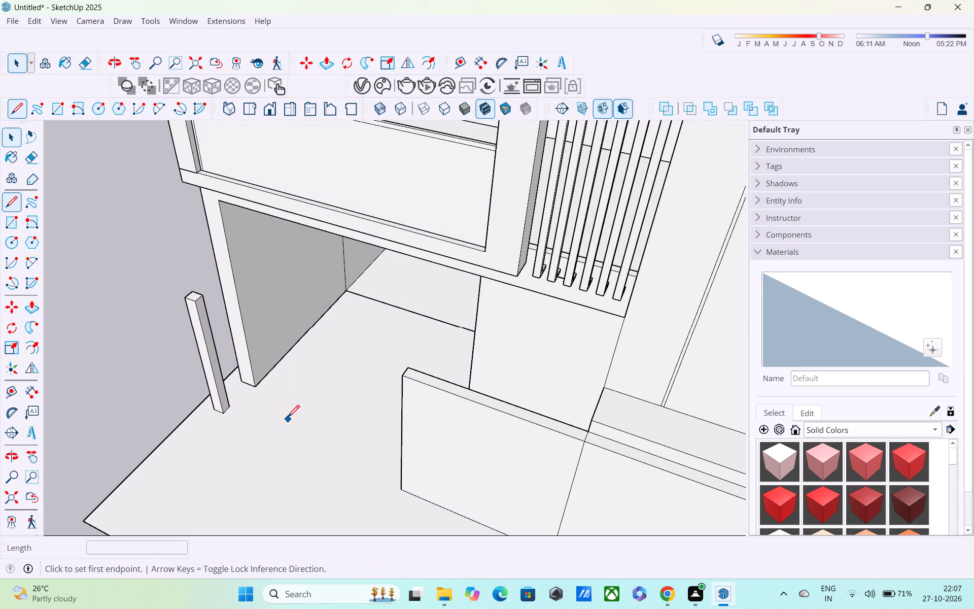
{"action": "scroll", "coordinate": [241, 409], "scroll_direction": "up", "scroll_amount": 9}
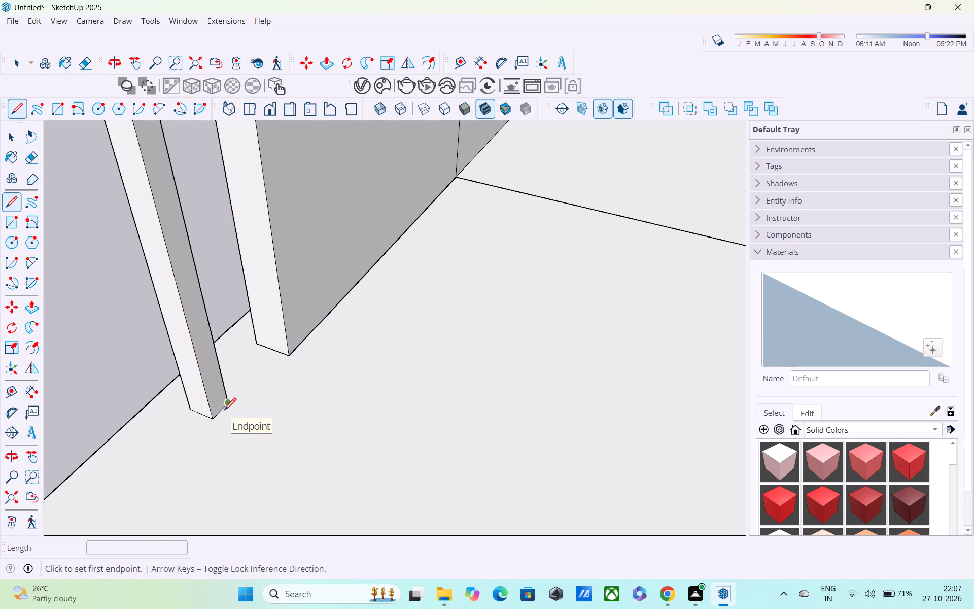
{"action": "left_click", "coordinate": [220, 408]}
{"action": "middle_click_drag", "start_coordinate": [381, 481], "coordinate": [366, 476], "text": "shift"}
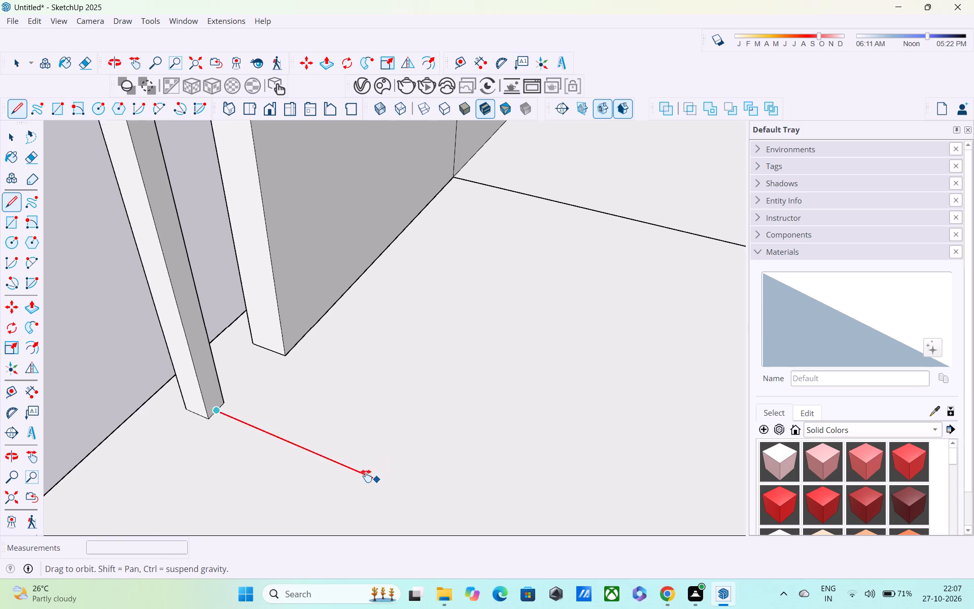
{"action": "middle_click_drag", "start_coordinate": [366, 476], "coordinate": [254, 400], "text": "shift"}
{"action": "middle_click_drag", "start_coordinate": [328, 447], "coordinate": [162, 298], "text": "shift"}
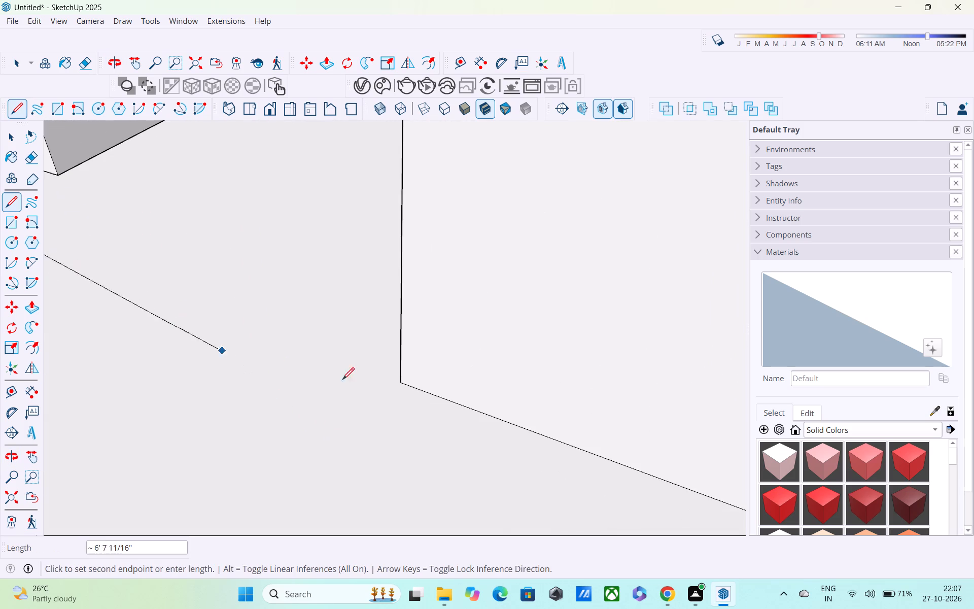
{"action": "middle_click_drag", "start_coordinate": [387, 362], "coordinate": [694, 393]}
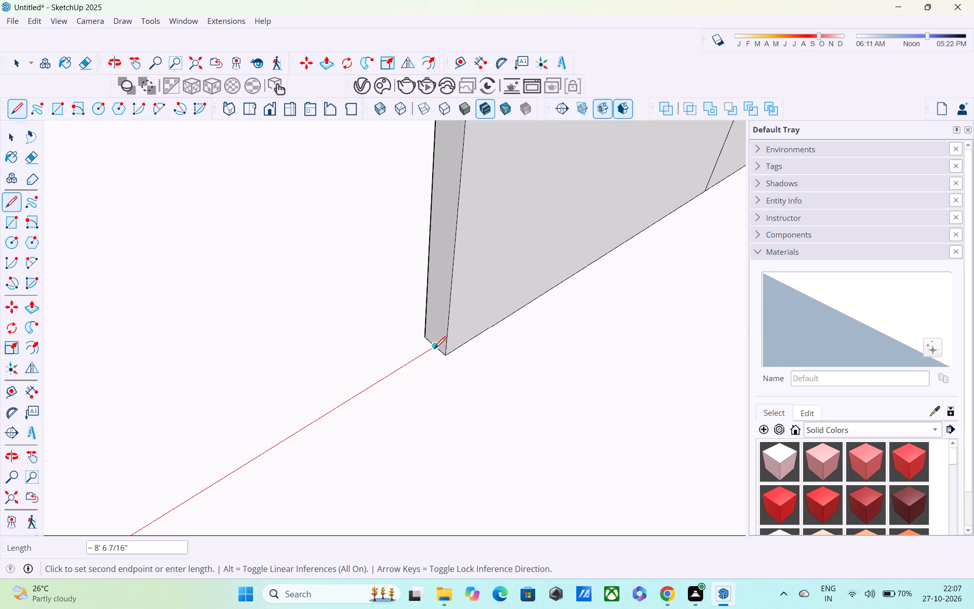
{"action": "key", "text": "Escape"}
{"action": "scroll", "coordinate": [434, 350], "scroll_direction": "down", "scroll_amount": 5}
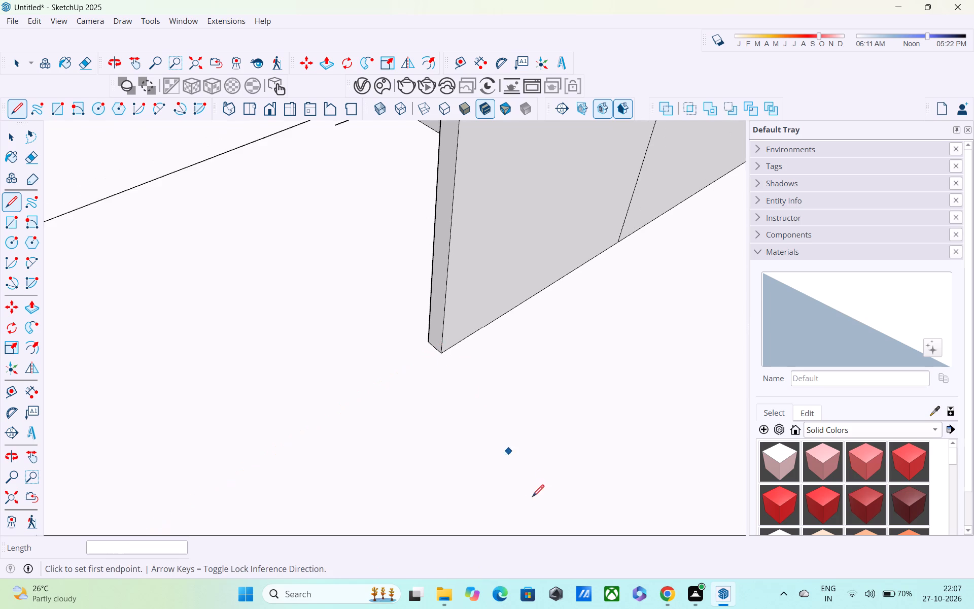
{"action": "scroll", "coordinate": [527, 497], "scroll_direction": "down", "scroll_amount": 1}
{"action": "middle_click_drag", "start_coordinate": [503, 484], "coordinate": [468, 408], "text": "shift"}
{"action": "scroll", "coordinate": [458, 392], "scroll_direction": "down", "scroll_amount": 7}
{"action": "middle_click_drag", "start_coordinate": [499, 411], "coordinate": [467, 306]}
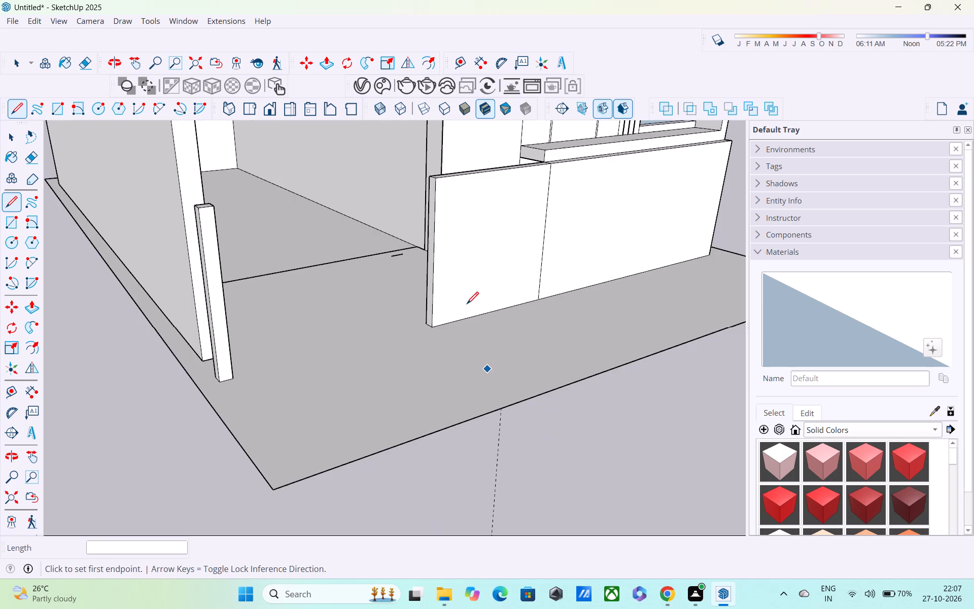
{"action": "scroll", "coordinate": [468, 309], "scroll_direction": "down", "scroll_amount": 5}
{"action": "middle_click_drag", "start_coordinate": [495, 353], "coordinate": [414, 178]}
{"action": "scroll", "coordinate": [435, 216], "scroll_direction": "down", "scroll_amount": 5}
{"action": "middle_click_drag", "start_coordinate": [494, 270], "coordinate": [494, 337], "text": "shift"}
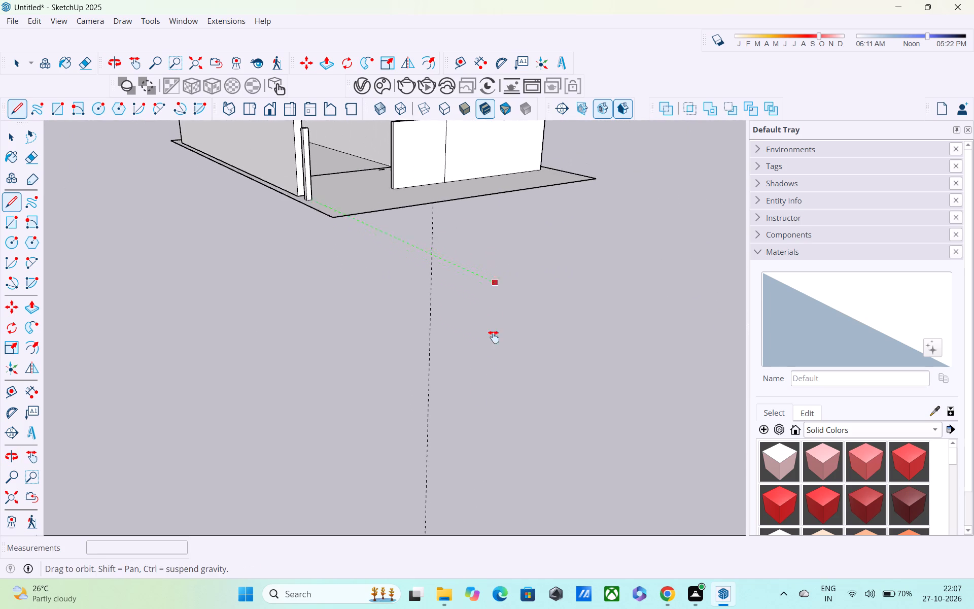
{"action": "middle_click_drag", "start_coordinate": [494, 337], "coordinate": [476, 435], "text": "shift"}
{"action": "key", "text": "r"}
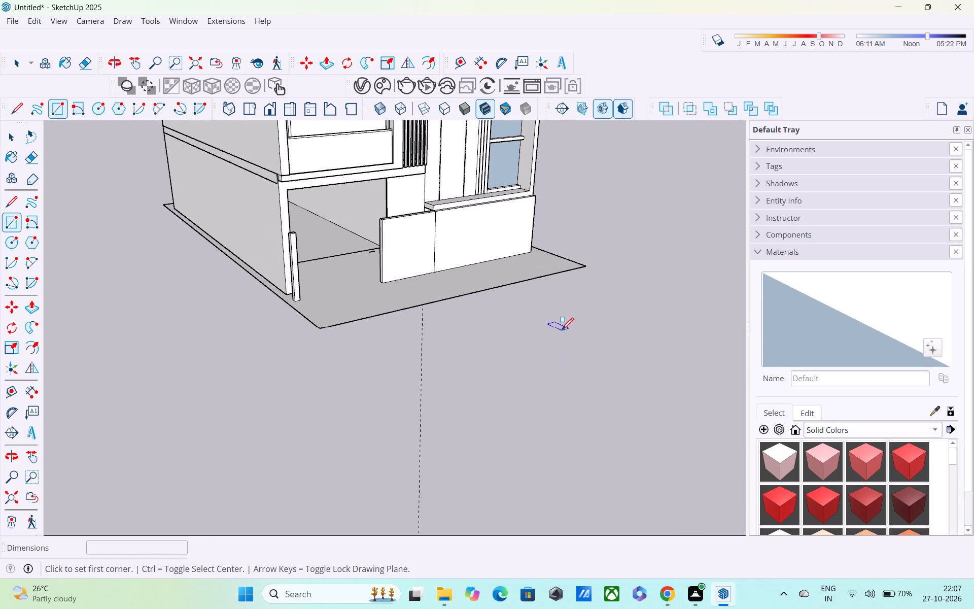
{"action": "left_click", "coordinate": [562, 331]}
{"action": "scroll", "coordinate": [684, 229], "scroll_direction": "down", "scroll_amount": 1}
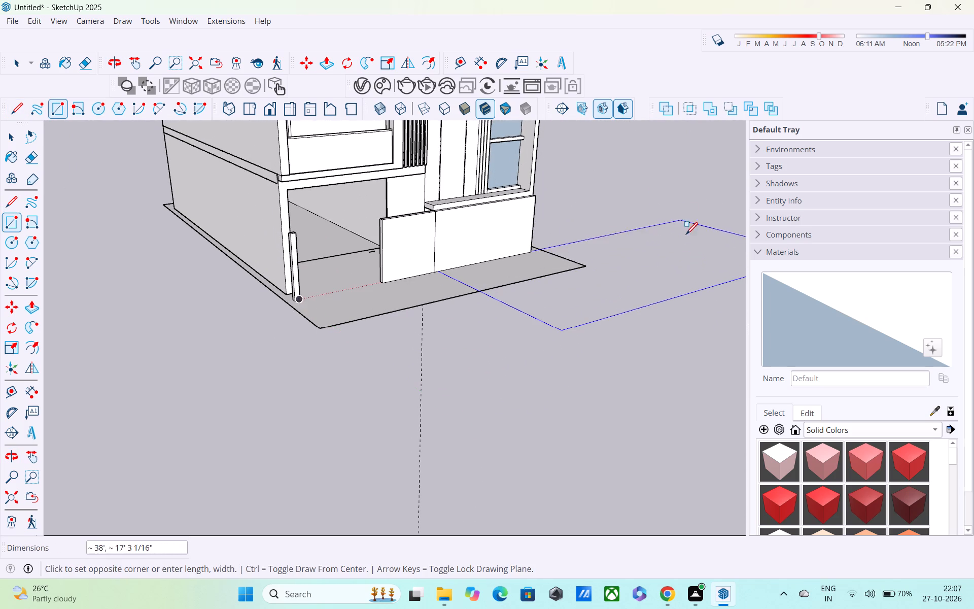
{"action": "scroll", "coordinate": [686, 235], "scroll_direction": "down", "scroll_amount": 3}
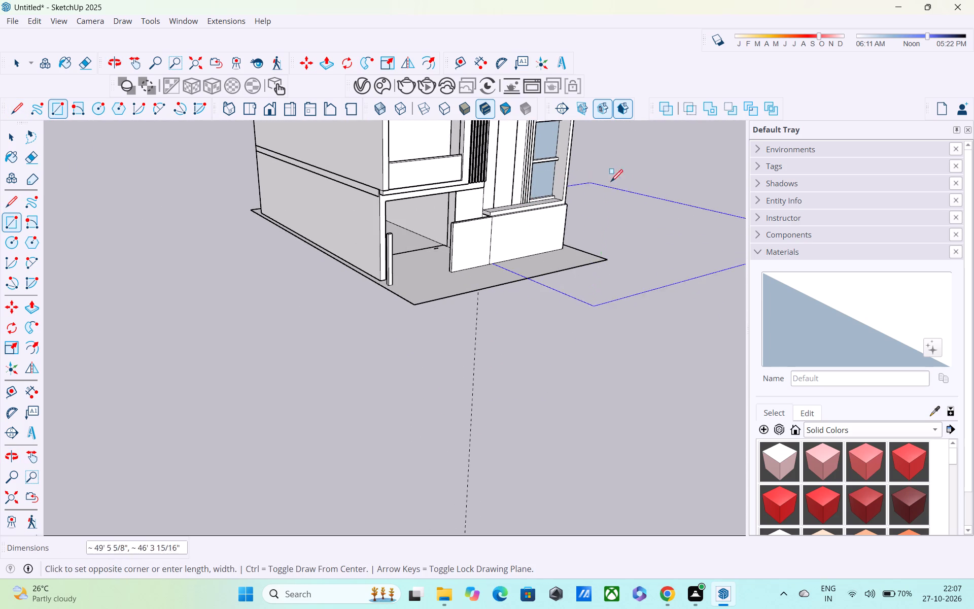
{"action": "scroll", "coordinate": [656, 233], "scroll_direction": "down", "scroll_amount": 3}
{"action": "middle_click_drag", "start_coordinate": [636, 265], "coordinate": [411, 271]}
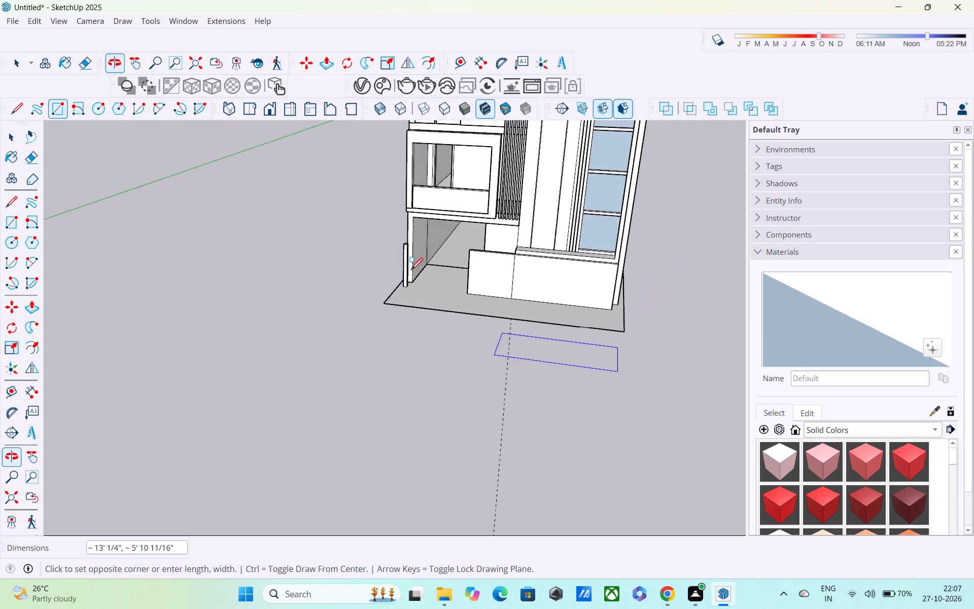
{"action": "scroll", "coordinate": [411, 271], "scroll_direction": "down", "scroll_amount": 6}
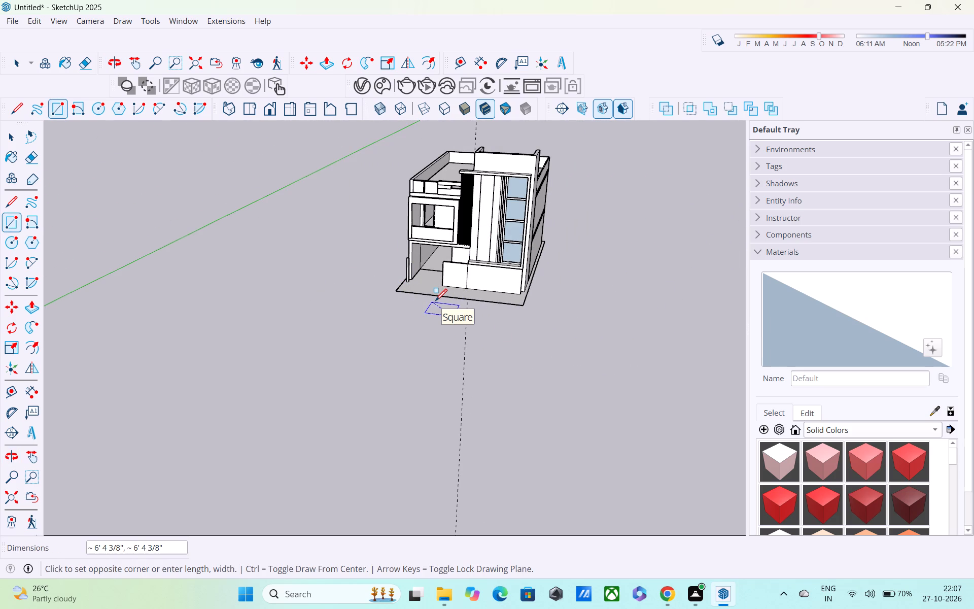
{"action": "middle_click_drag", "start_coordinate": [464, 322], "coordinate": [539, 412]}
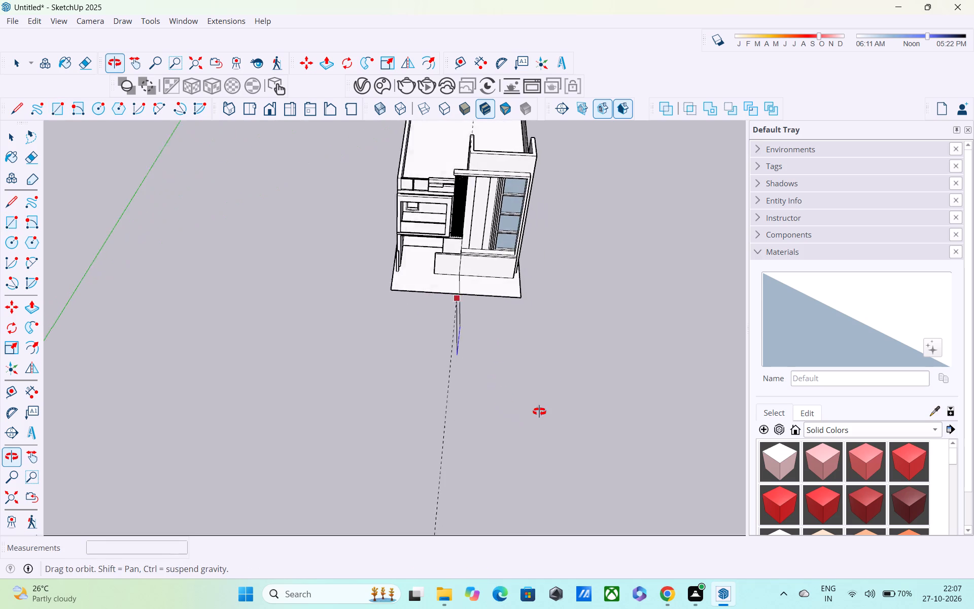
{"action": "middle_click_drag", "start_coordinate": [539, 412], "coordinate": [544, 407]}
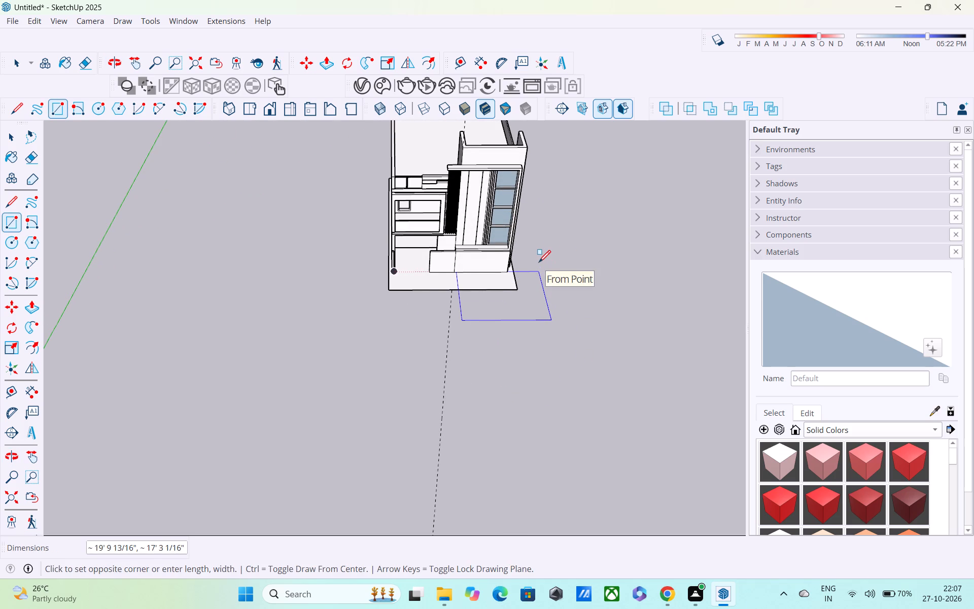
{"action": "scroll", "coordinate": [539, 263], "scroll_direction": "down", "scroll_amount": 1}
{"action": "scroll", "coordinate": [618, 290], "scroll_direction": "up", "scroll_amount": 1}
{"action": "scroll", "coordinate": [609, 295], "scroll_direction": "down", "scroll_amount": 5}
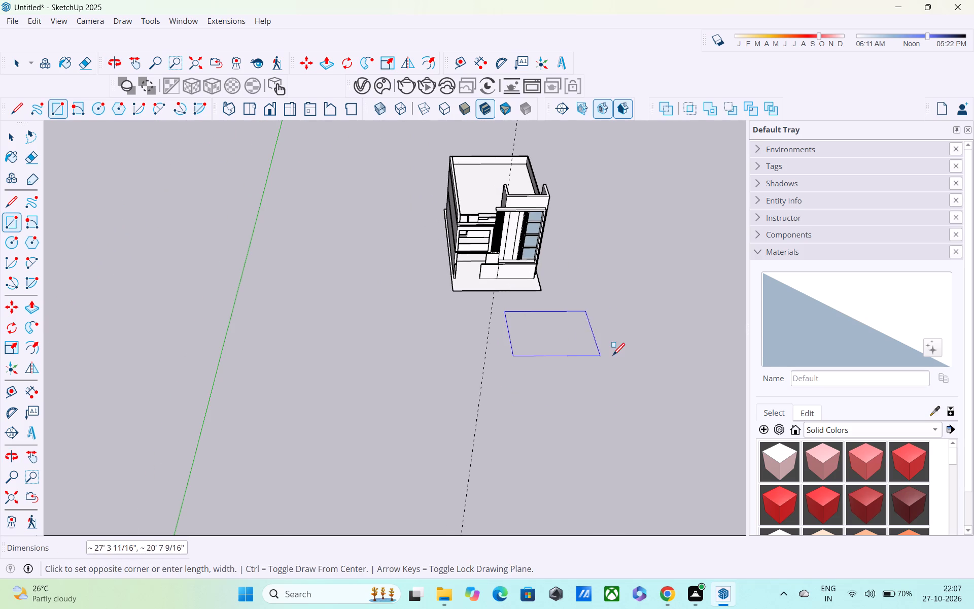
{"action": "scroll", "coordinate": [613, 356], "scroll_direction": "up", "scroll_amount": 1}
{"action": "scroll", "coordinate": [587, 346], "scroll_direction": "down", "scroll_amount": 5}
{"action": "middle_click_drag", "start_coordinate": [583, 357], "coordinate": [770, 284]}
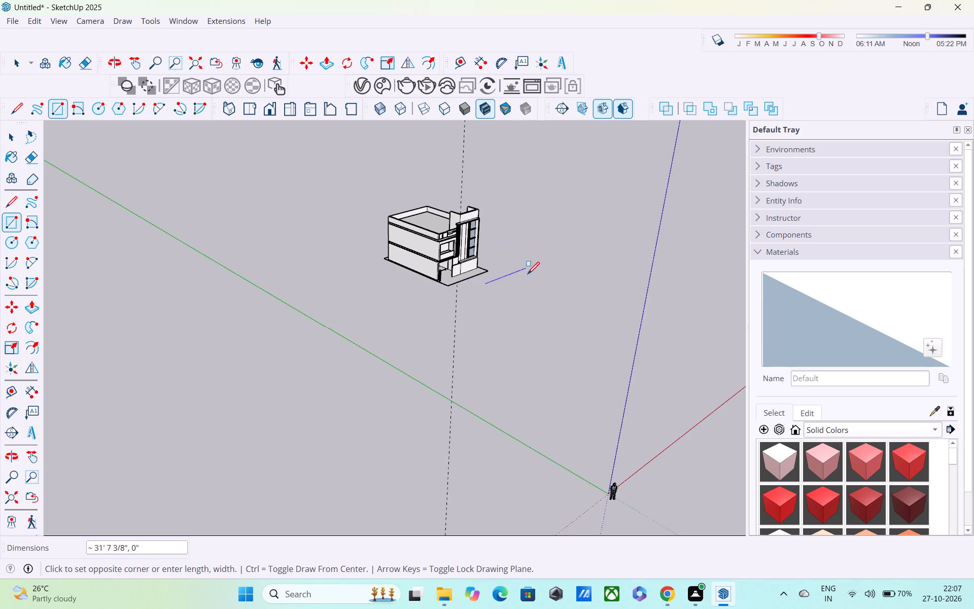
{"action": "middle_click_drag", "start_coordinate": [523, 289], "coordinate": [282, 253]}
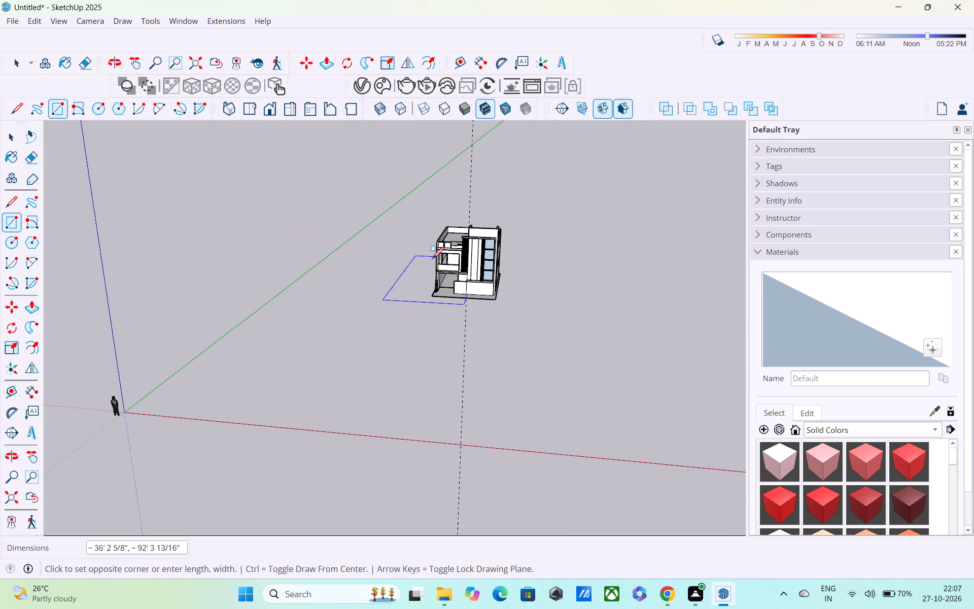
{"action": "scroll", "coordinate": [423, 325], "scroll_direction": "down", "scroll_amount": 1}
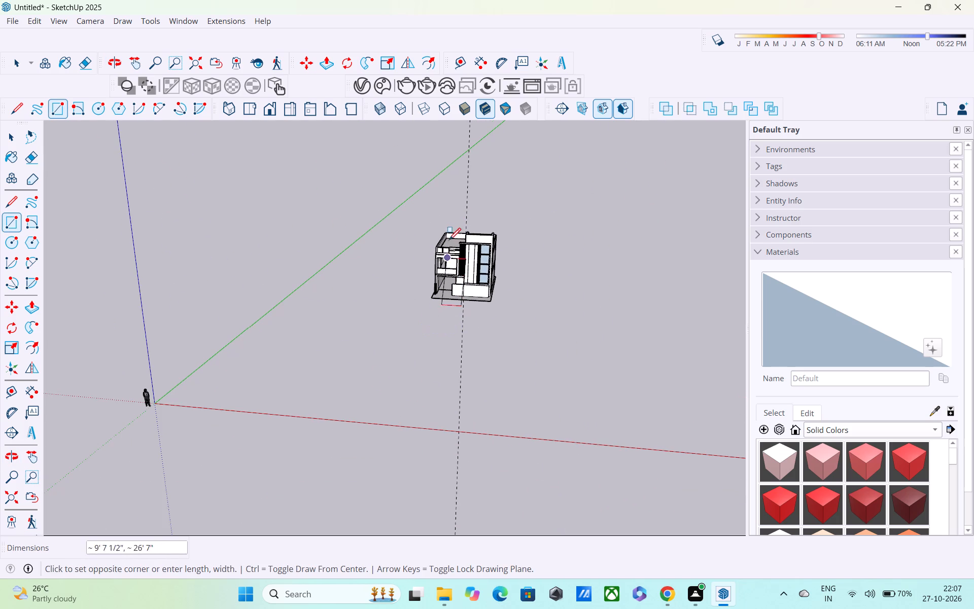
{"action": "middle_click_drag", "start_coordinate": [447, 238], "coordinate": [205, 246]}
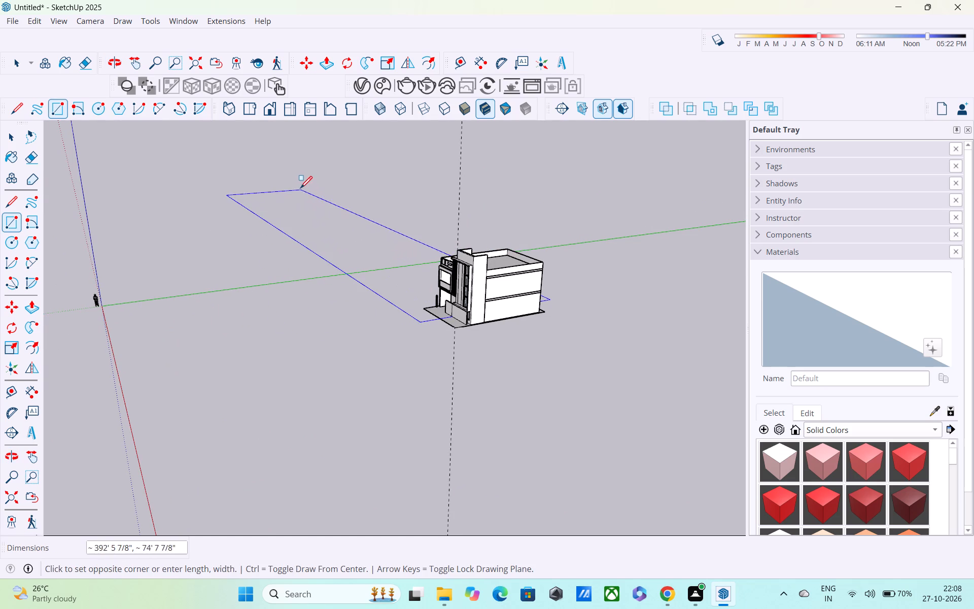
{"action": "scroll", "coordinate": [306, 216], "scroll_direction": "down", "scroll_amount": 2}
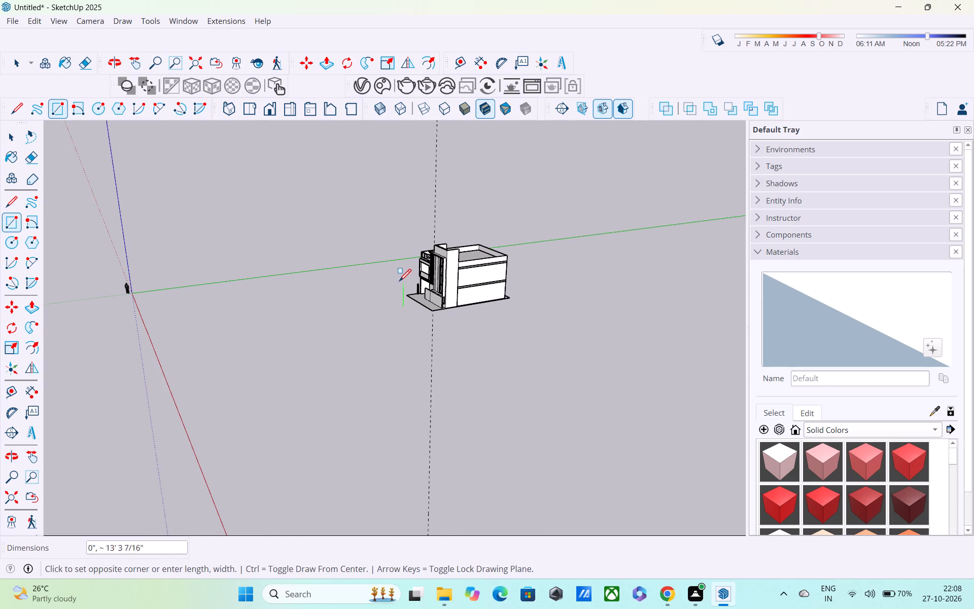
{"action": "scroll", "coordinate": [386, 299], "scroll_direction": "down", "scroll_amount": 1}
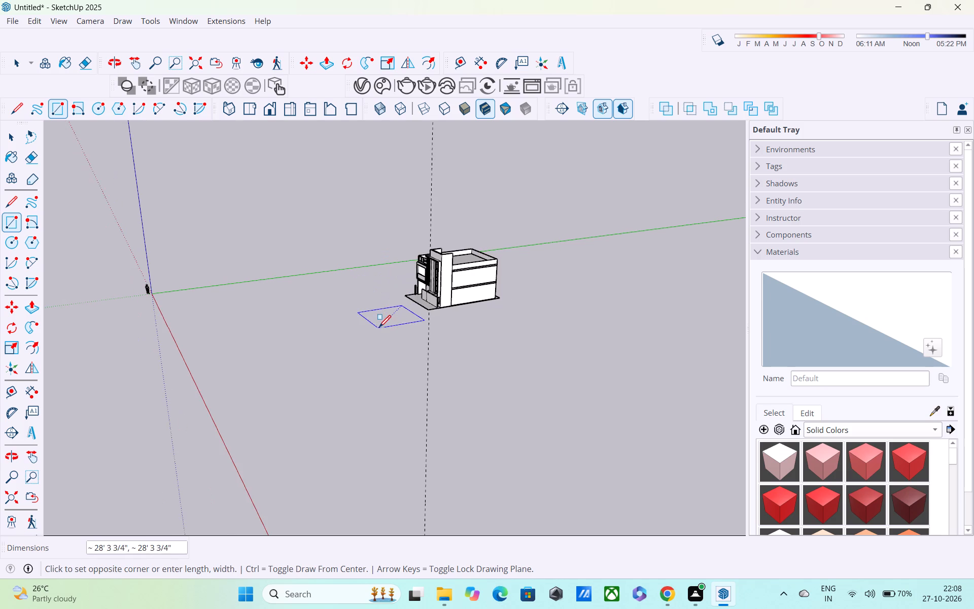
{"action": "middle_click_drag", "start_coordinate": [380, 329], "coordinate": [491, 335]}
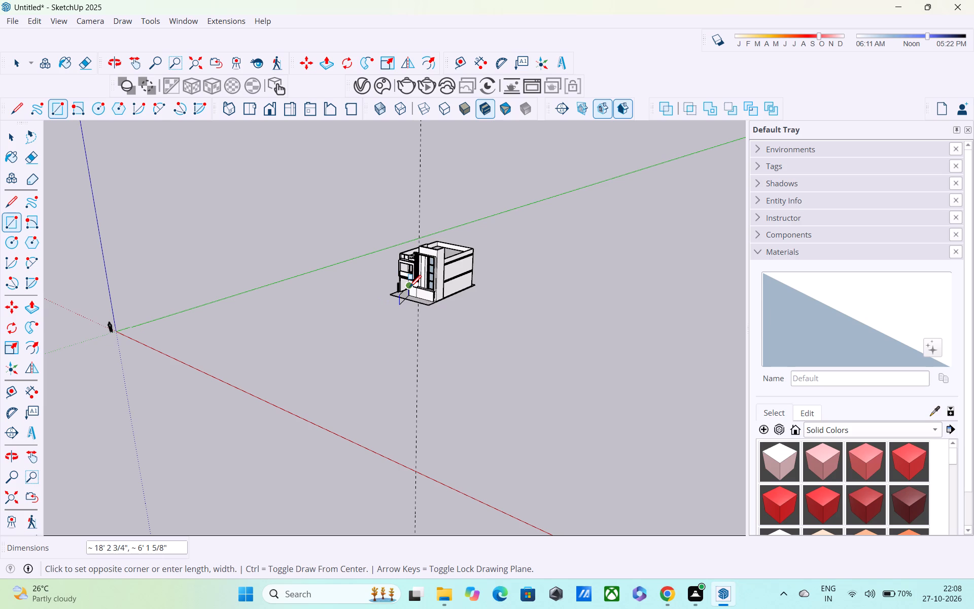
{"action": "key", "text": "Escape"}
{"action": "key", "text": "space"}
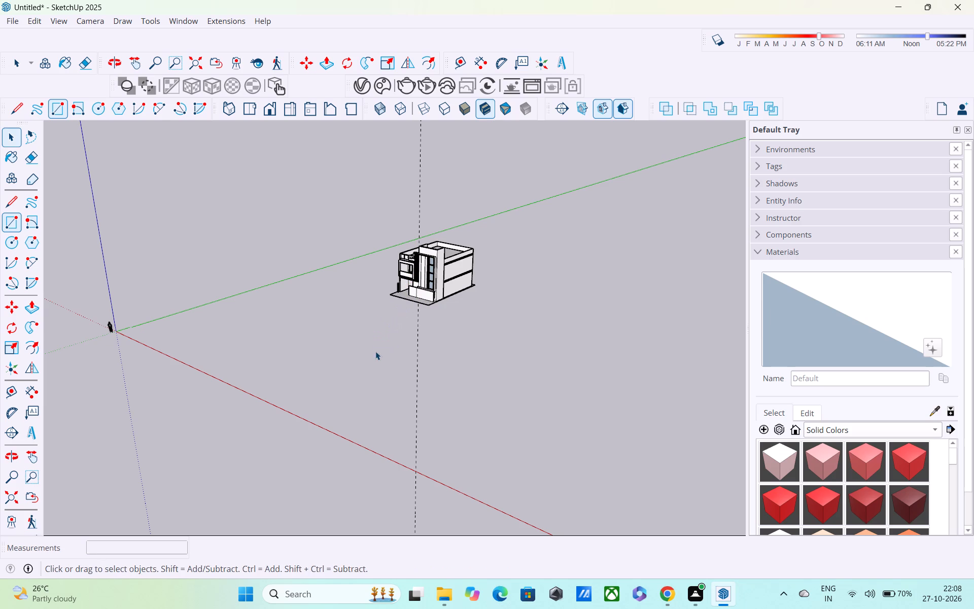
Draw a vertical rectangular gate panel outline with the Line tool in front of the building, about 19' 11" wide and 16' 5" high.
{"action": "middle_click_drag", "start_coordinate": [391, 362], "coordinate": [592, 352]}
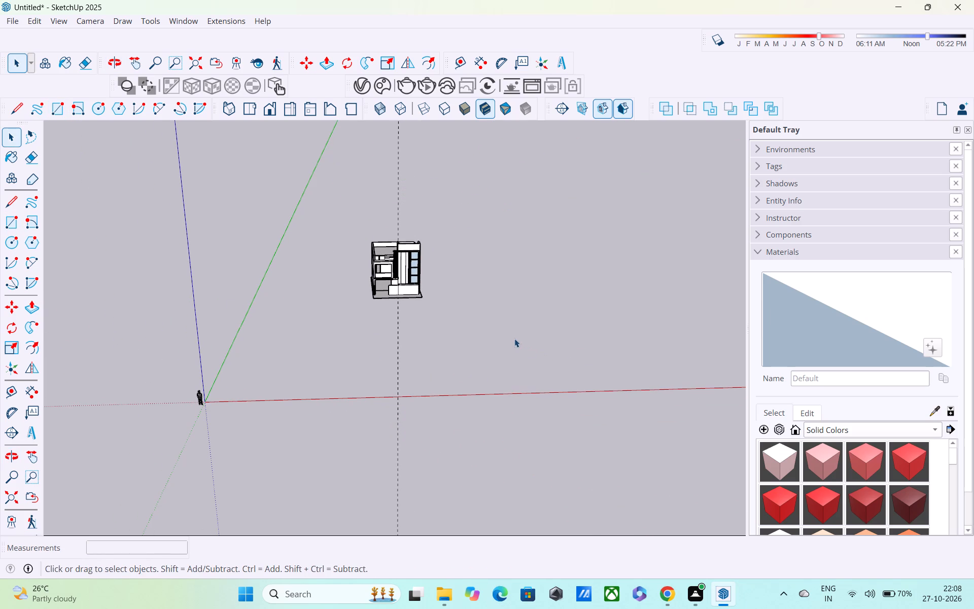
{"action": "key", "text": "l"}
{"action": "middle_click_drag", "start_coordinate": [376, 304], "coordinate": [214, 328]}
{"action": "scroll", "coordinate": [475, 319], "scroll_direction": "up", "scroll_amount": 5}
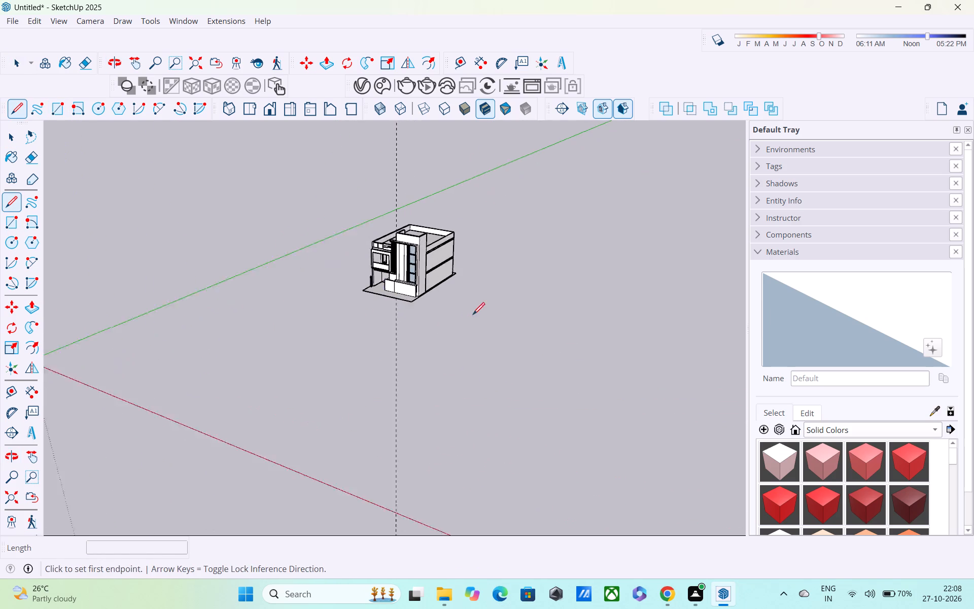
{"action": "scroll", "coordinate": [473, 316], "scroll_direction": "up", "scroll_amount": 1}
{"action": "scroll", "coordinate": [327, 318], "scroll_direction": "up", "scroll_amount": 3}
{"action": "left_click", "coordinate": [317, 308]}
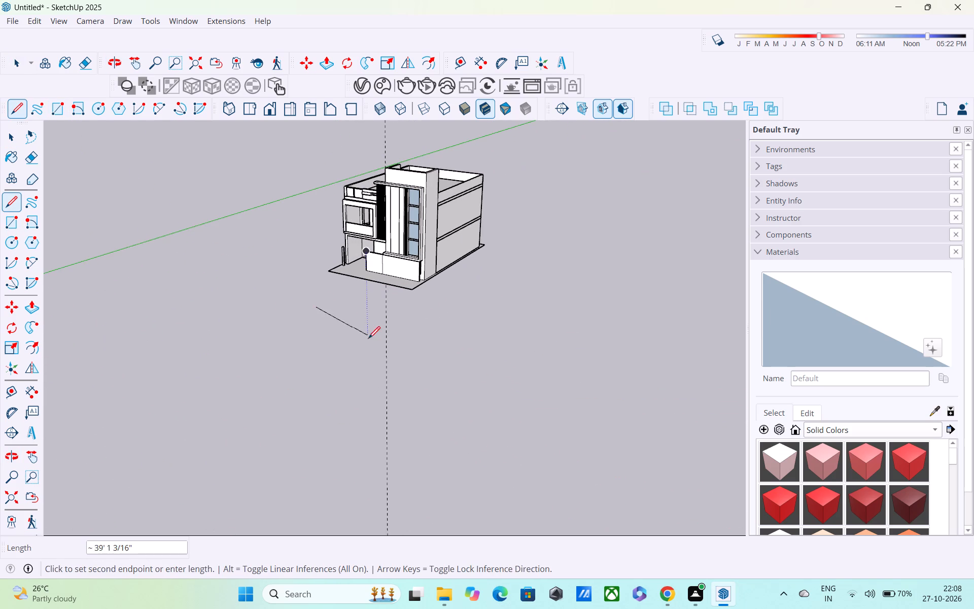
{"action": "left_click", "coordinate": [399, 326]}
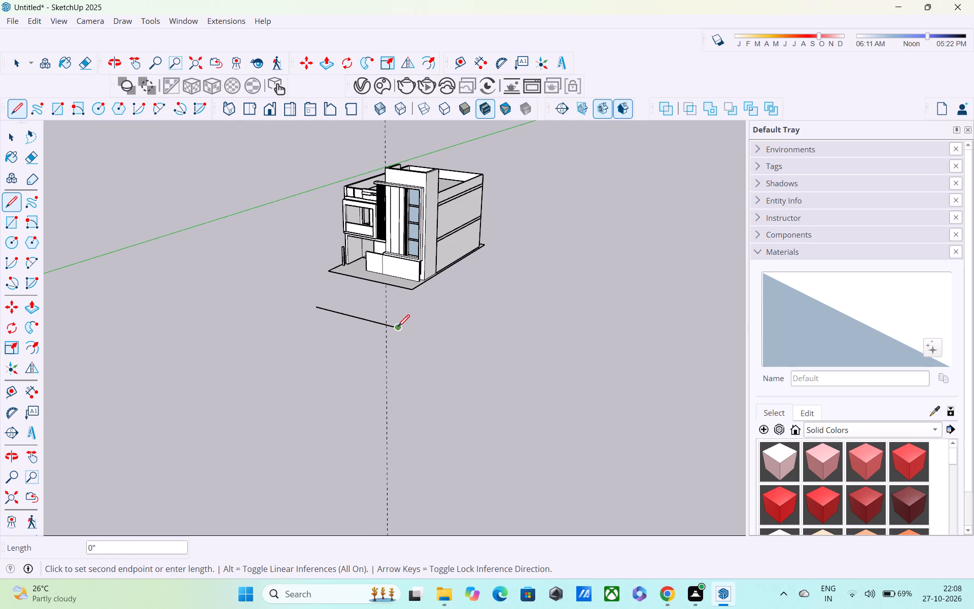
{"action": "left_click", "coordinate": [399, 329]}
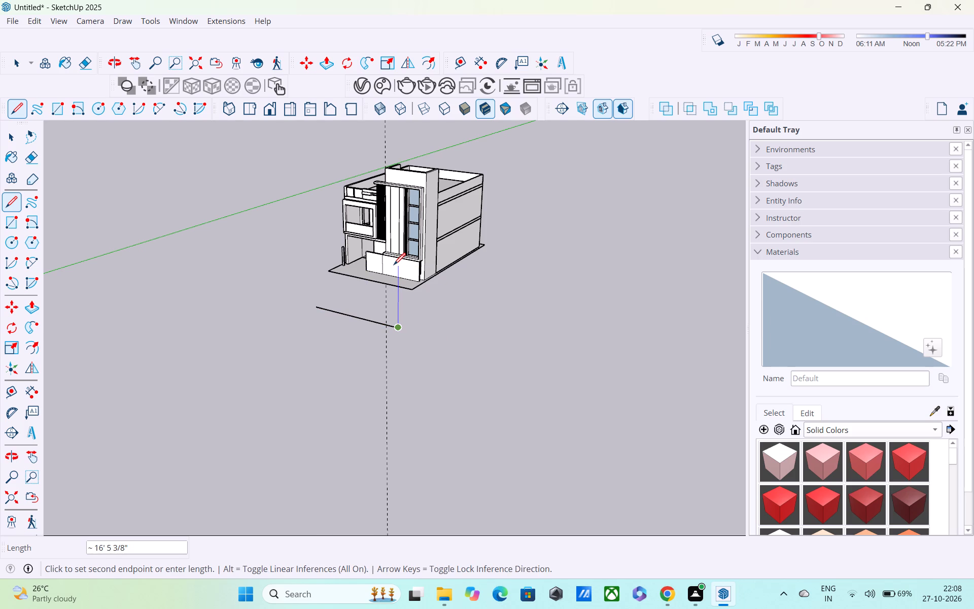
{"action": "left_click", "coordinate": [394, 266]}
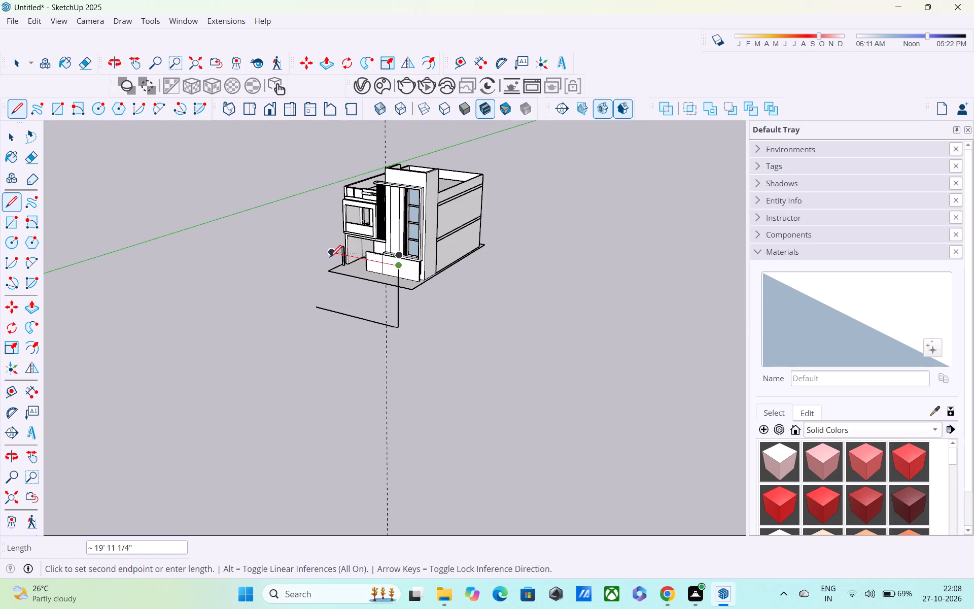
{"action": "left_click", "coordinate": [330, 258]}
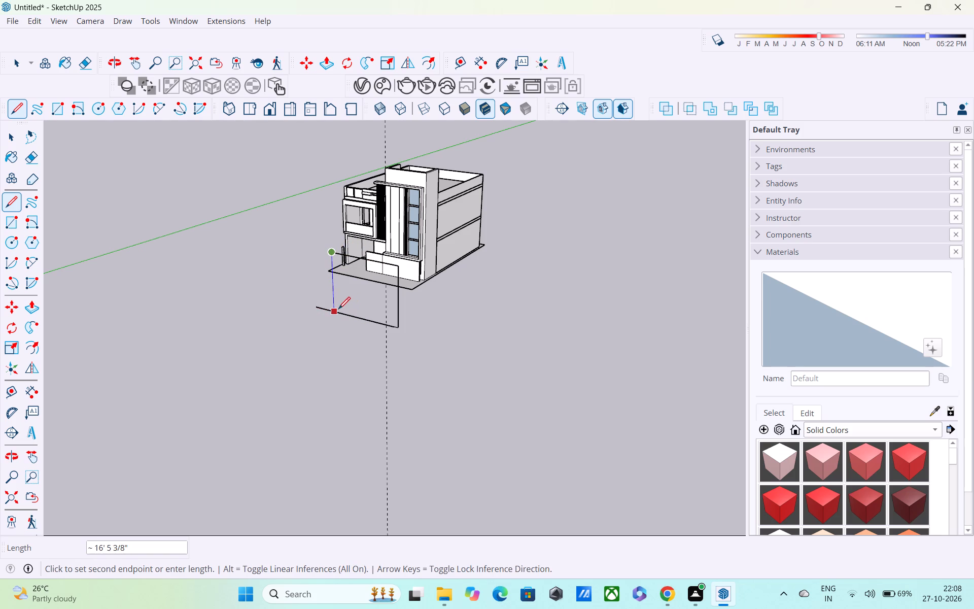
{"action": "left_click", "coordinate": [331, 308]}
Erase the leftover line segment extending past the panel's bottom corner.
{"action": "middle_click_drag", "start_coordinate": [347, 311], "coordinate": [455, 236]}
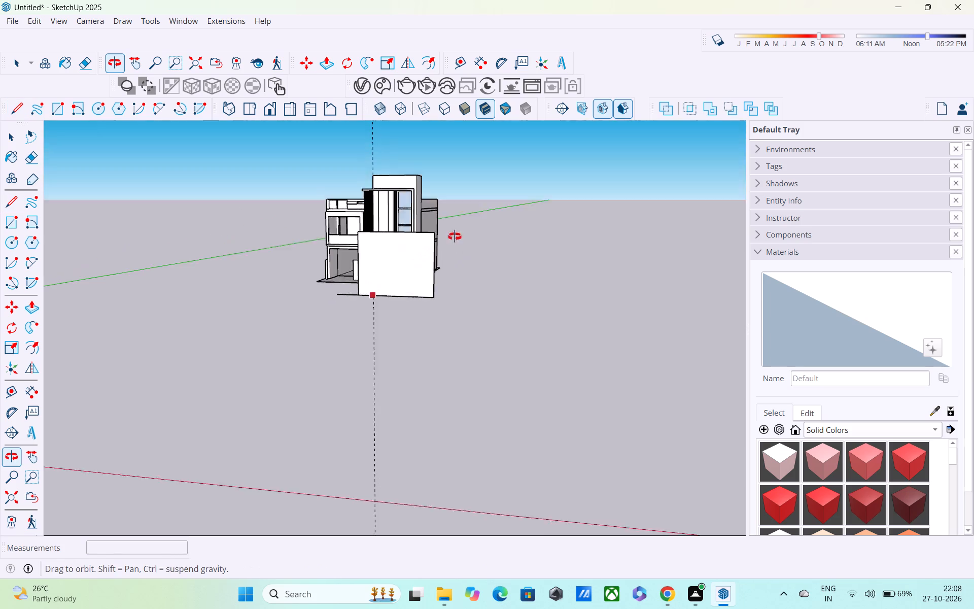
{"action": "middle_click_drag", "start_coordinate": [455, 236], "coordinate": [458, 234]}
{"action": "key", "text": "e"}
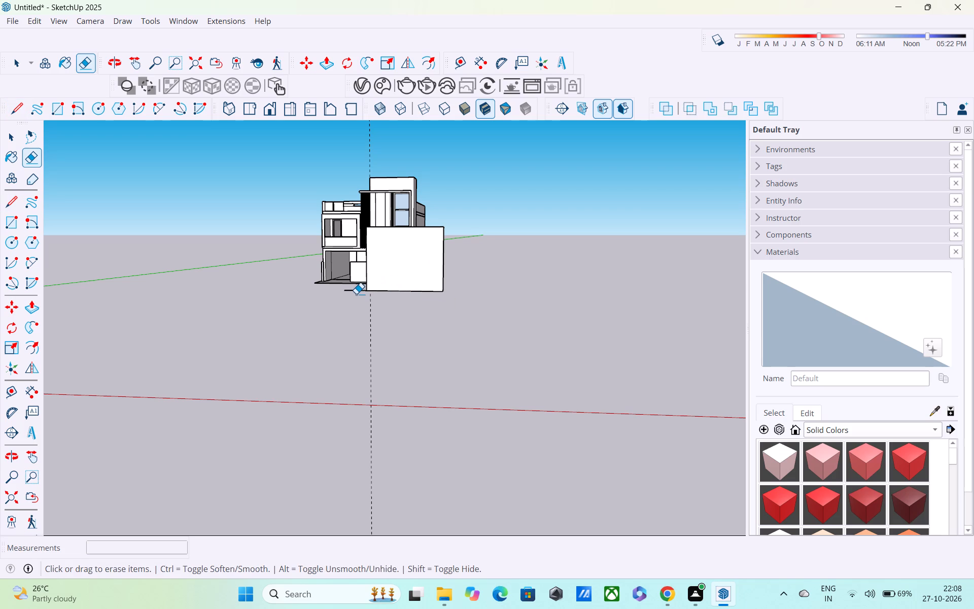
{"action": "left_click", "coordinate": [354, 290]}
Push/Pull the gate panel's front face to give the panel a thickness of 3".
{"action": "scroll", "coordinate": [397, 298], "scroll_direction": "up", "scroll_amount": 5}
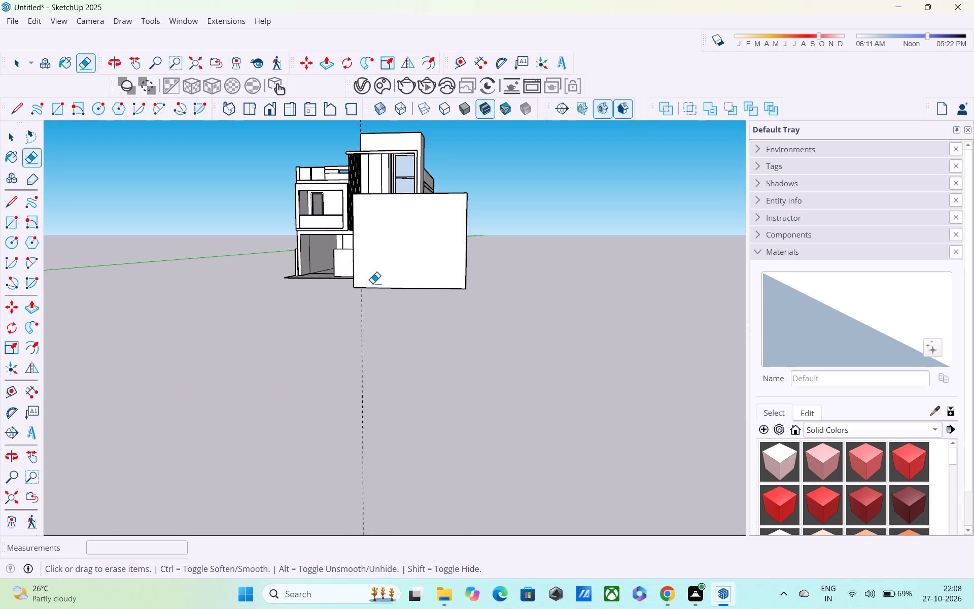
{"action": "key", "text": "space"}
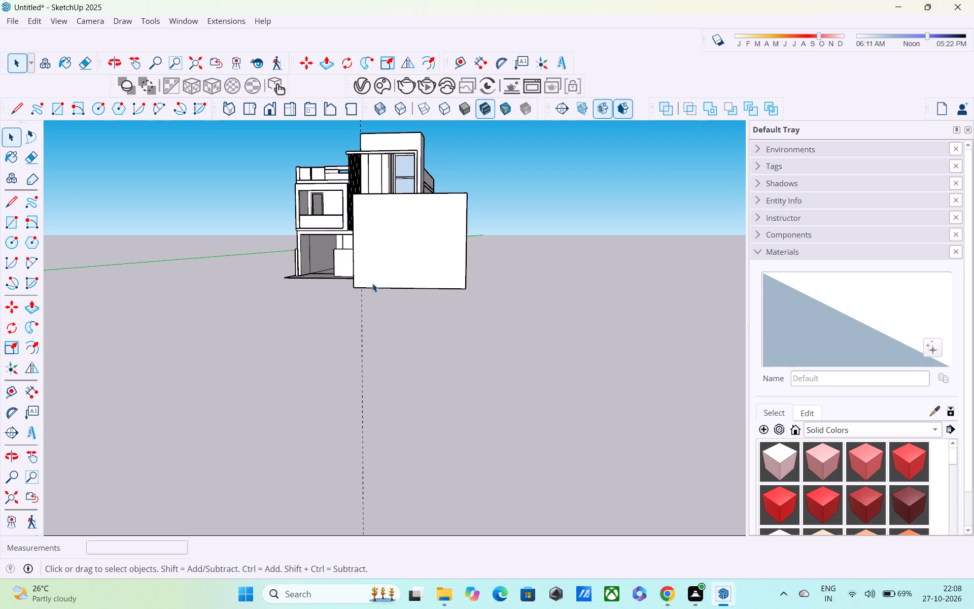
{"action": "left_click", "coordinate": [396, 242]}
{"action": "left_click", "coordinate": [396, 242]}
{"action": "right_click", "coordinate": [396, 242]}
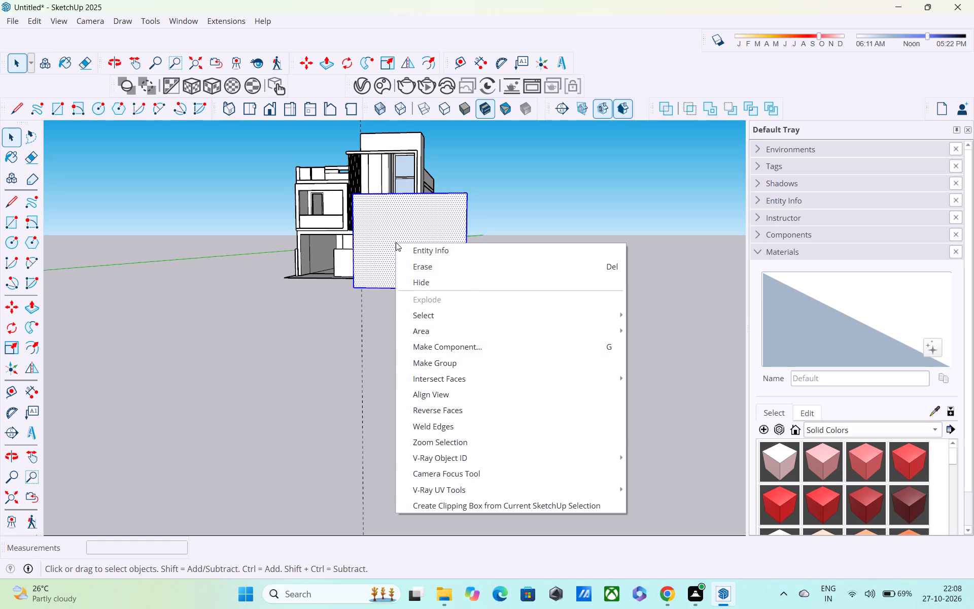
{"action": "left_click", "coordinate": [344, 335]}
{"action": "key", "text": "p"}
{"action": "left_click", "coordinate": [405, 255]}
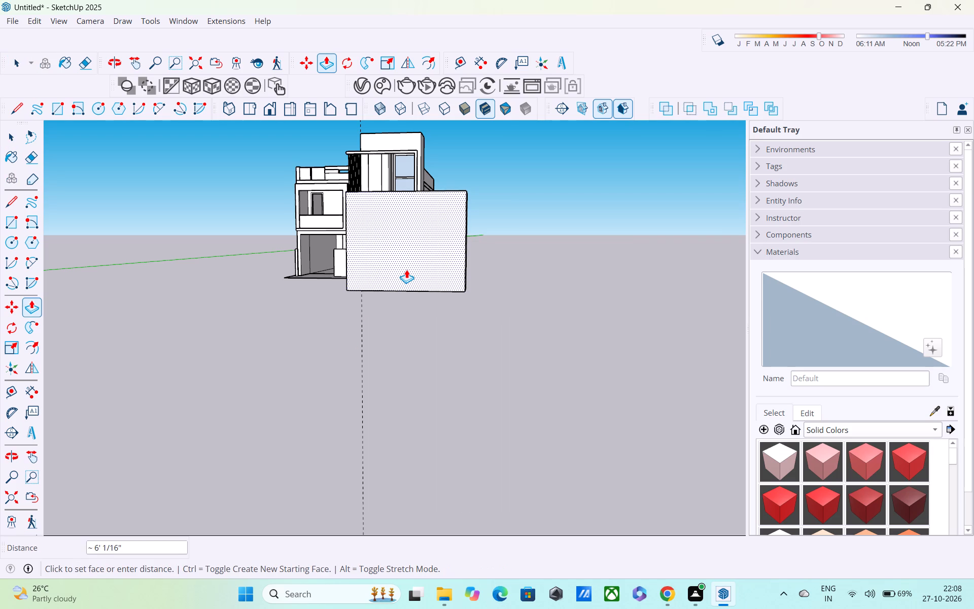
{"action": "type", "text": "3\""}
{"action": "key", "text": "Return"}
Offset the gate panel's front face outline inward by about 1' 4" to form a border frame.
{"action": "scroll", "coordinate": [397, 228], "scroll_direction": "up", "scroll_amount": 5}
{"action": "middle_click_drag", "start_coordinate": [398, 221], "coordinate": [398, 225]}
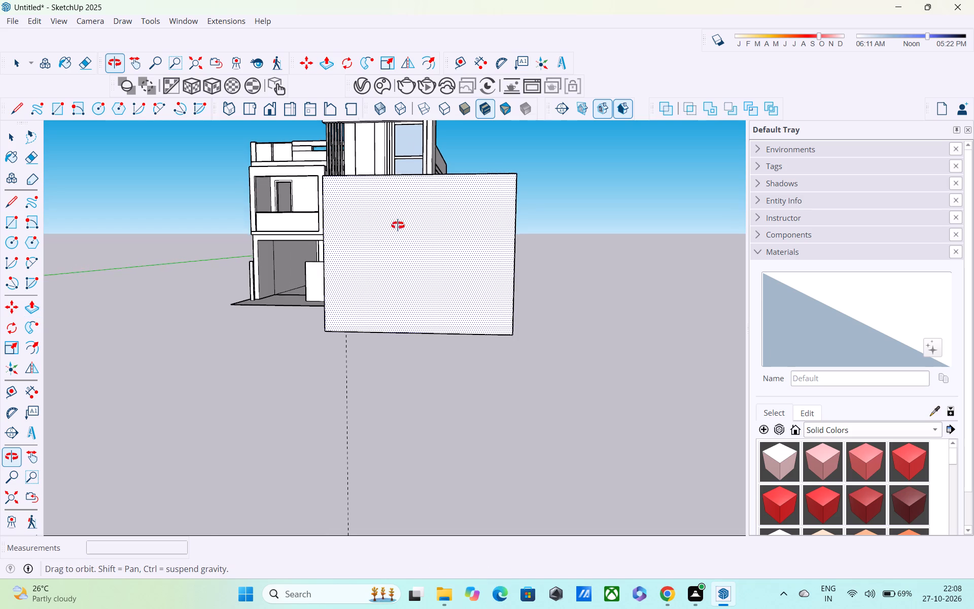
{"action": "middle_click_drag", "start_coordinate": [398, 225], "coordinate": [385, 288]}
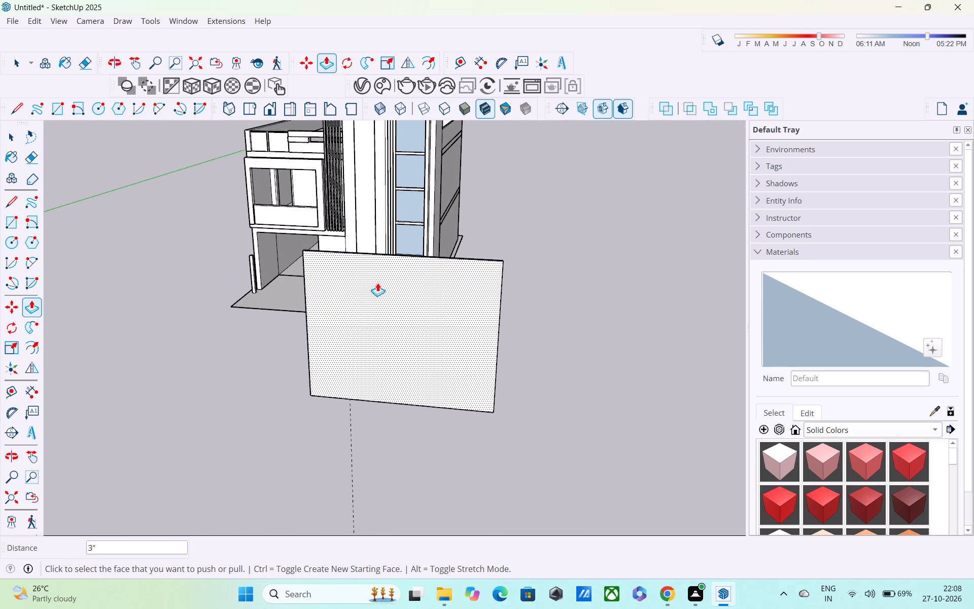
{"action": "key", "text": "f"}
{"action": "left_click", "coordinate": [374, 277]}
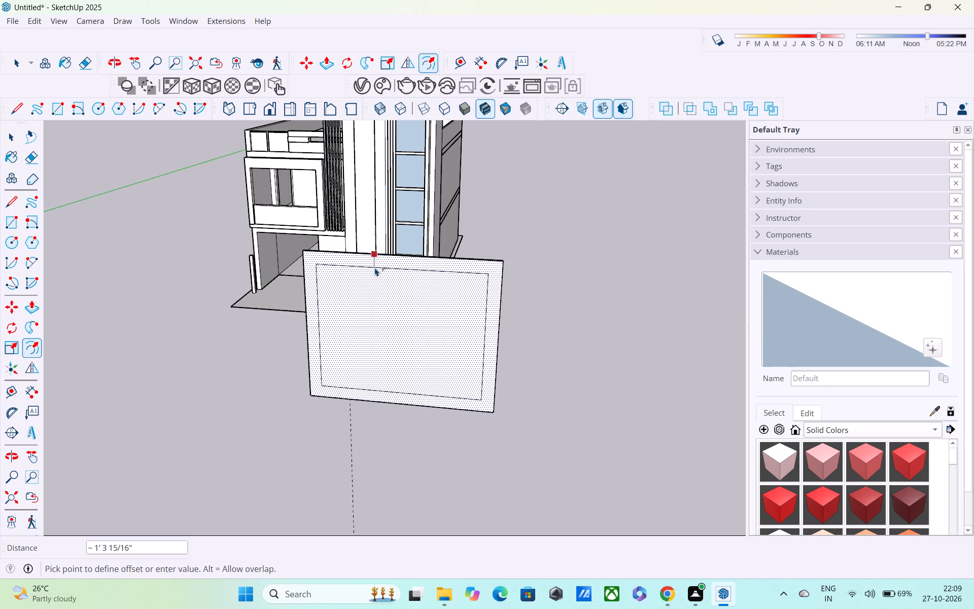
{"action": "left_click", "coordinate": [375, 267]}
{"action": "middle_click_drag", "start_coordinate": [393, 330], "coordinate": [390, 292]}
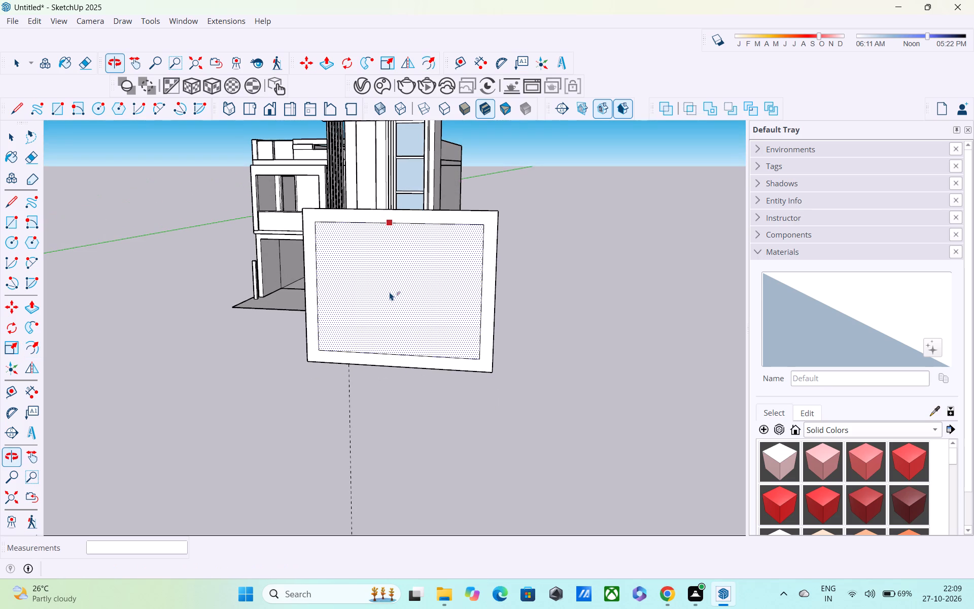
{"action": "key", "text": "Escape"}
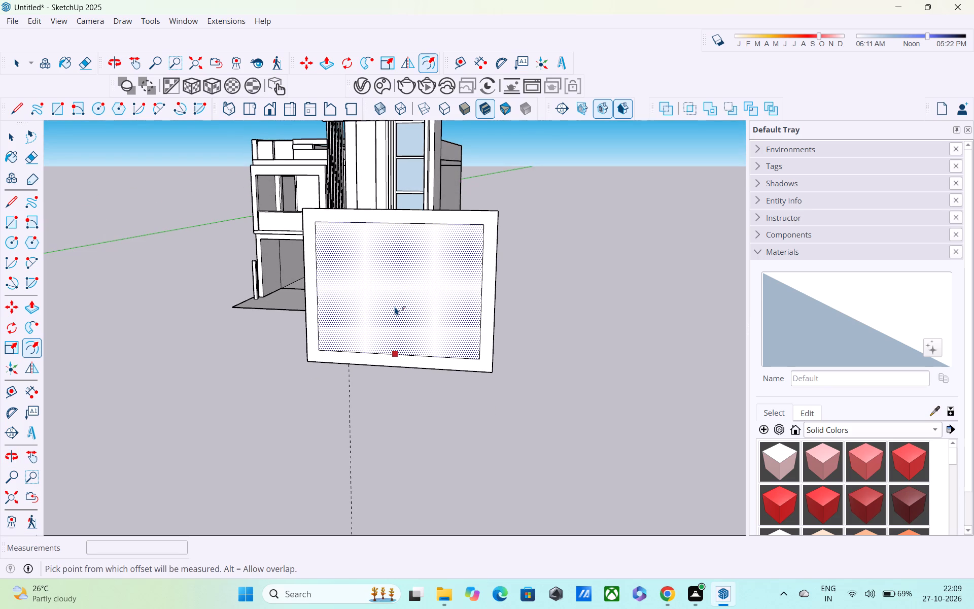
Draw a vertical centre line about 16' 5" long on the panel face, from the top edge's midpoint to the bottom edge.
{"action": "key", "text": "l"}
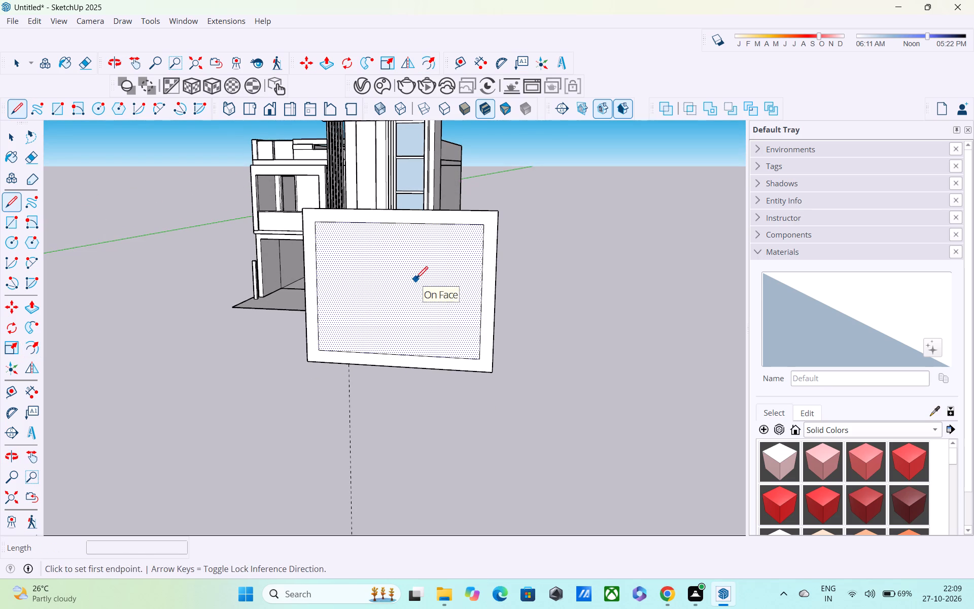
{"action": "scroll", "coordinate": [416, 285], "scroll_direction": "up", "scroll_amount": 1}
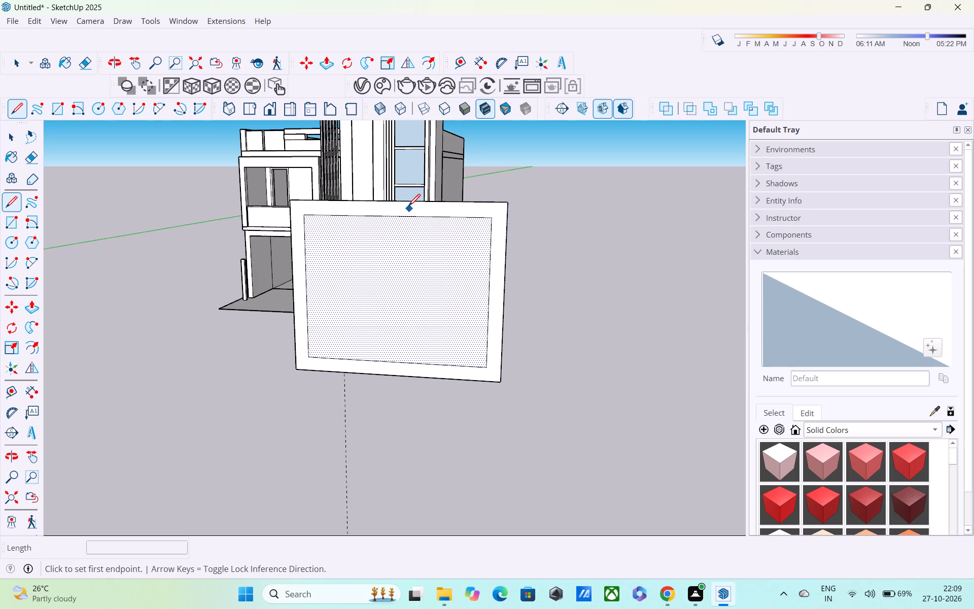
{"action": "left_click", "coordinate": [391, 199]}
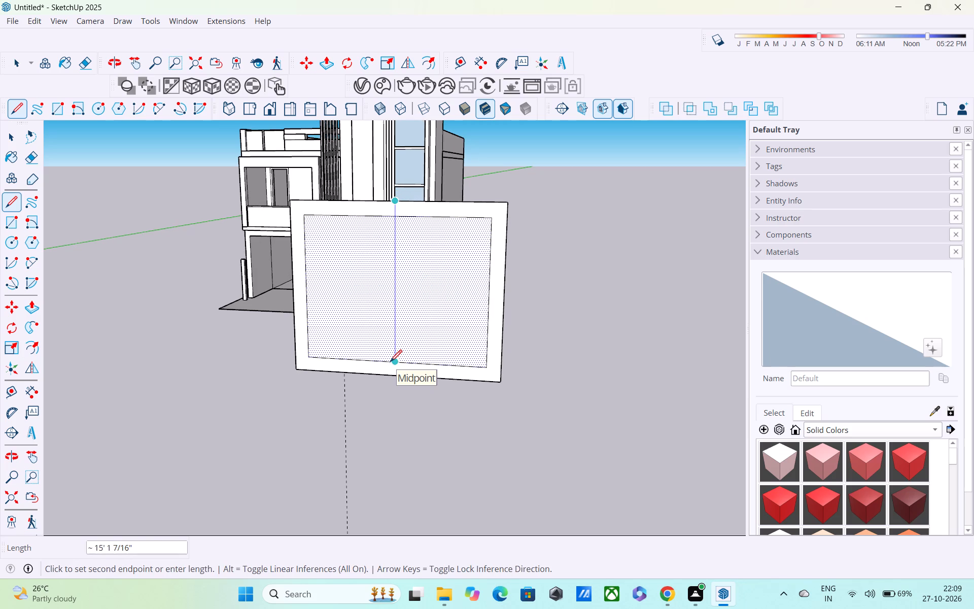
{"action": "left_click", "coordinate": [391, 377]}
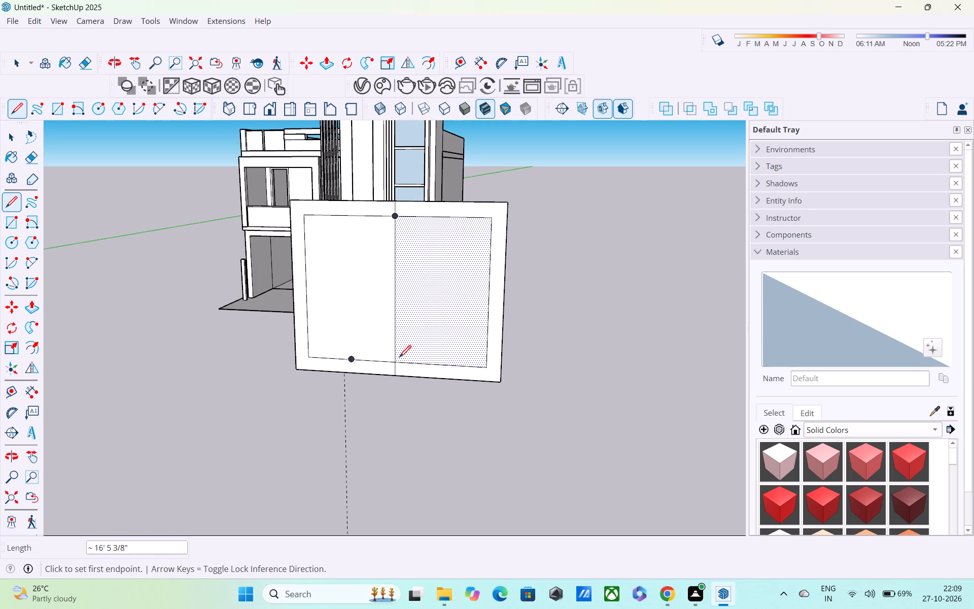
Copy the centre line's segment inside the border 6" to the right along the inner frame's bottom edge.
{"action": "key", "text": "space"}
{"action": "left_click", "coordinate": [396, 274]}
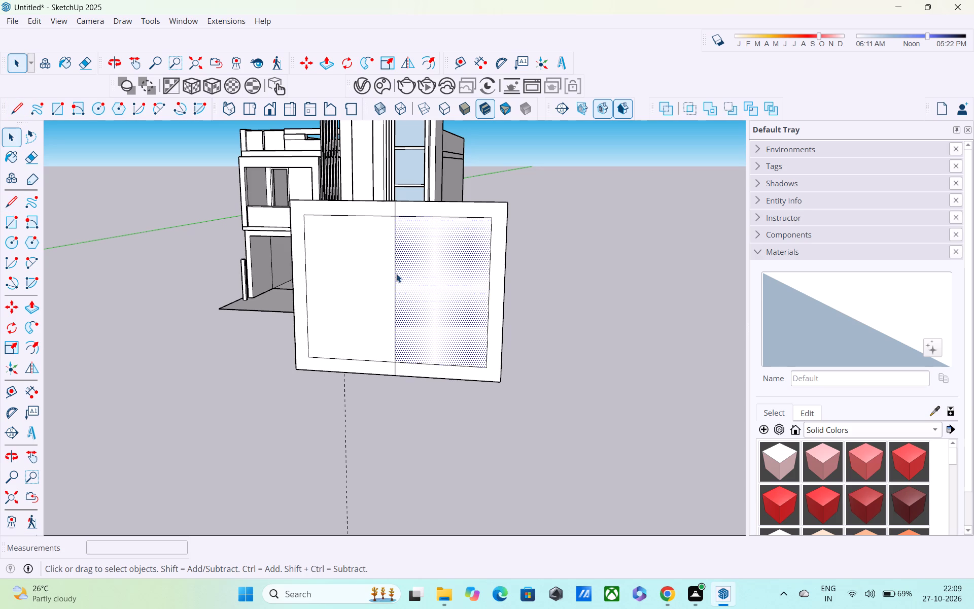
{"action": "key", "text": "m"}
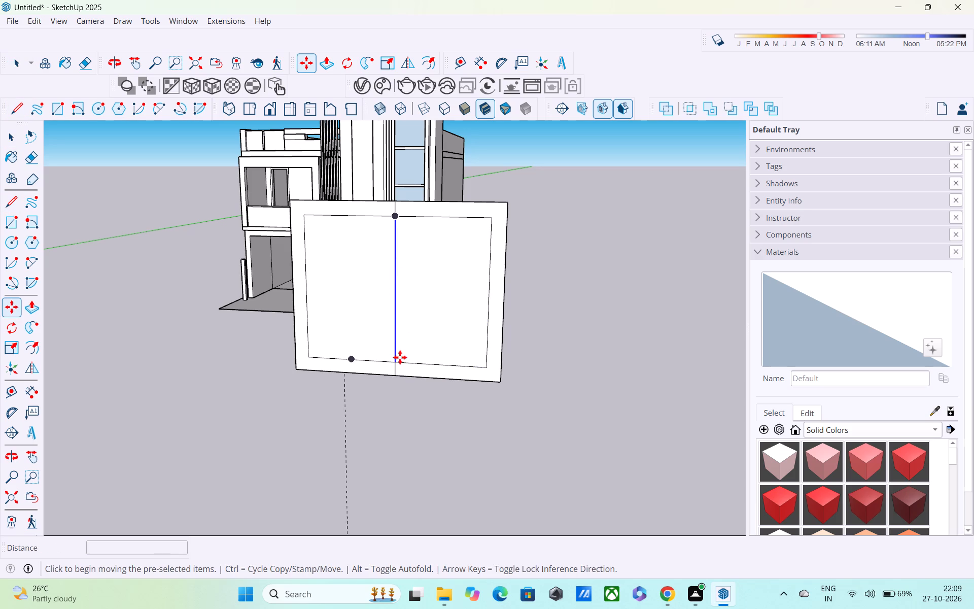
{"action": "left_click", "coordinate": [396, 361]}
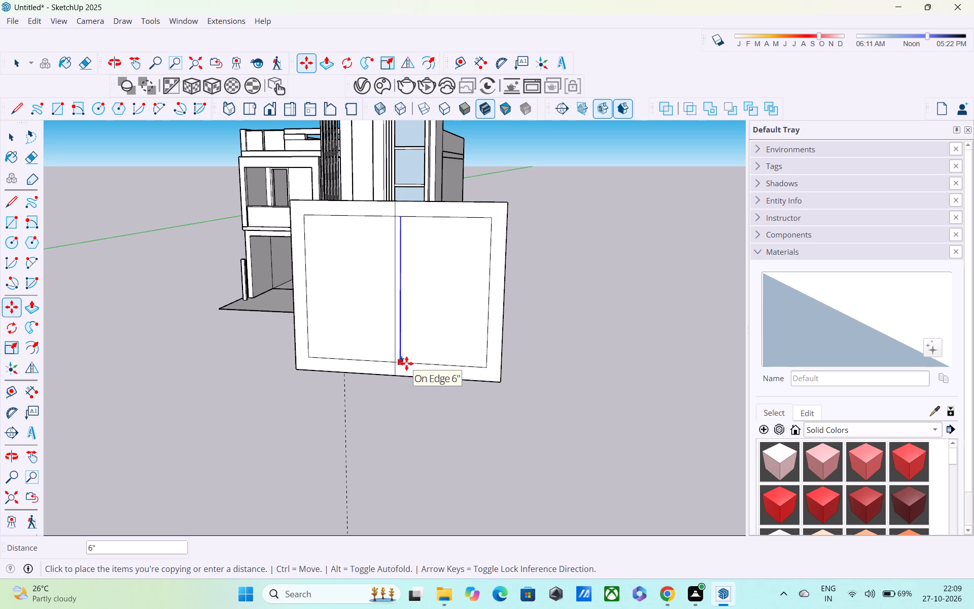
{"action": "left_click", "coordinate": [406, 363]}
Copy the new vertical line 12" back across the centre line to its other side.
{"action": "left_click", "coordinate": [404, 364]}
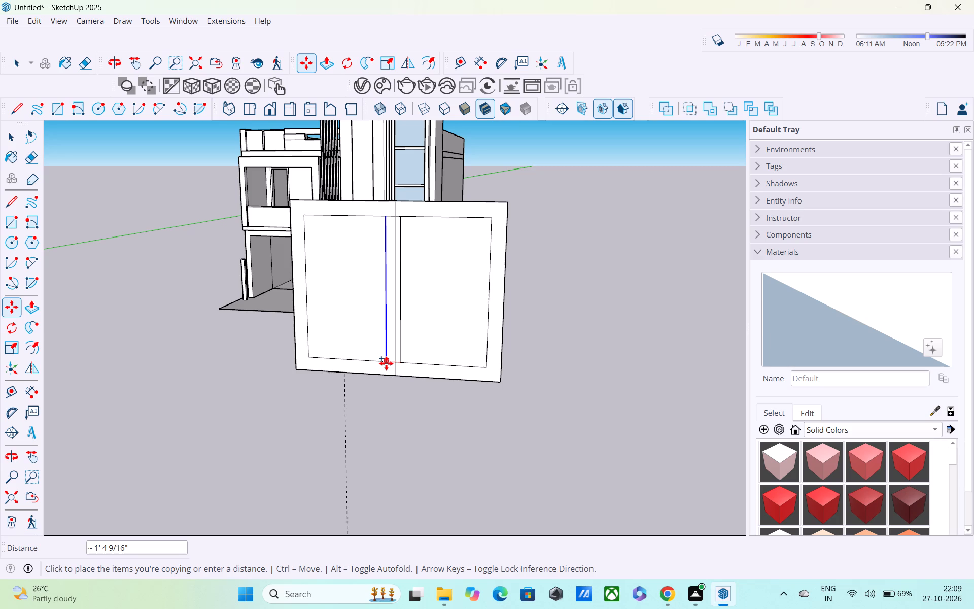
{"action": "scroll", "coordinate": [386, 363], "scroll_direction": "up", "scroll_amount": 6}
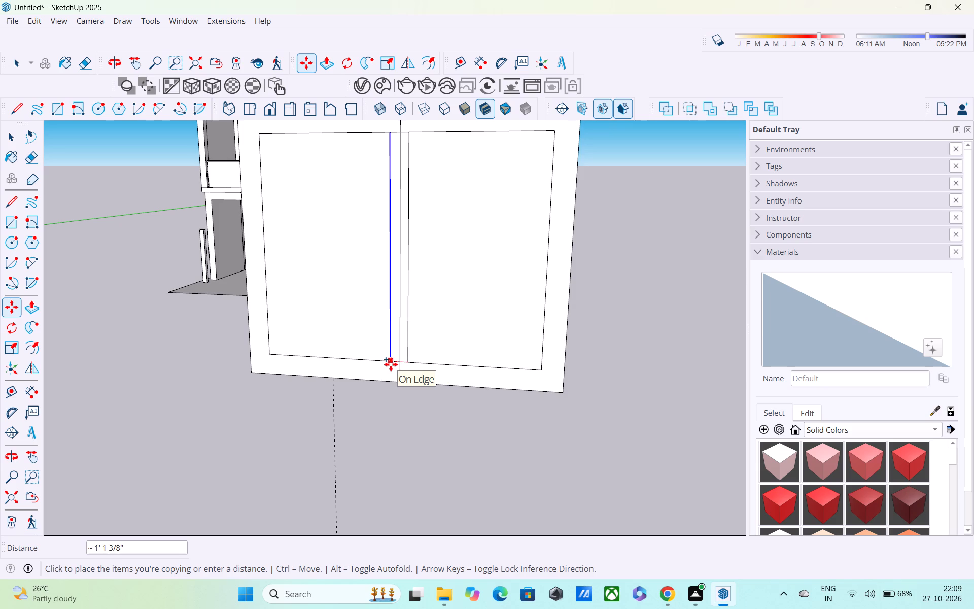
{"action": "type", "text": "12"}
{"action": "key", "text": "shift+quotedbl"}
{"action": "key", "text": "Return"}
{"action": "key", "text": "space"}
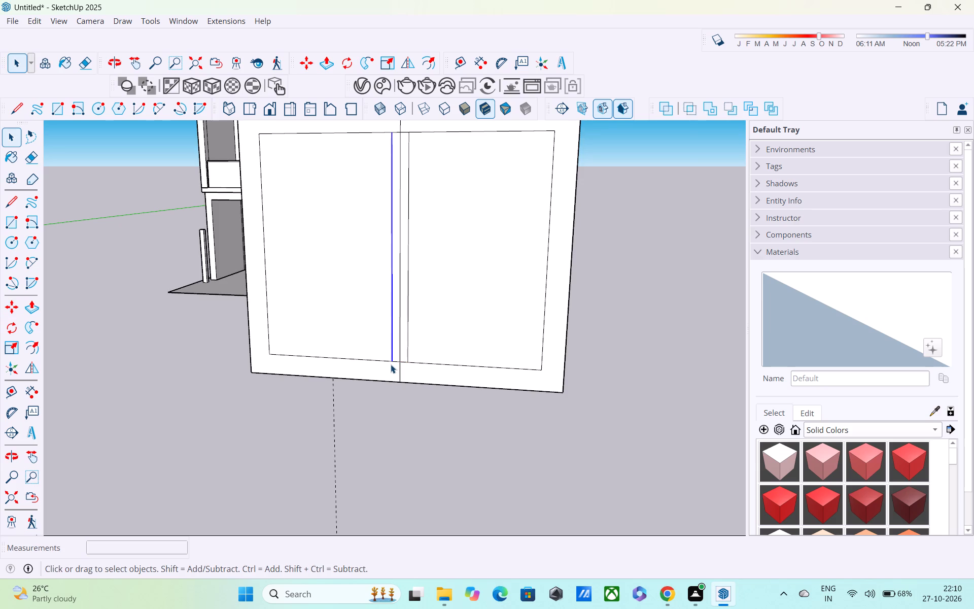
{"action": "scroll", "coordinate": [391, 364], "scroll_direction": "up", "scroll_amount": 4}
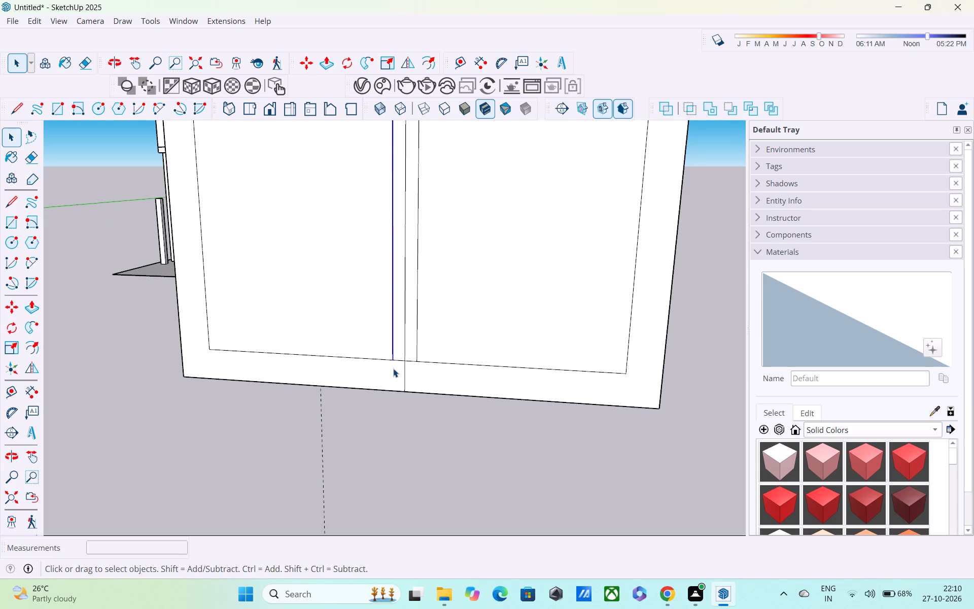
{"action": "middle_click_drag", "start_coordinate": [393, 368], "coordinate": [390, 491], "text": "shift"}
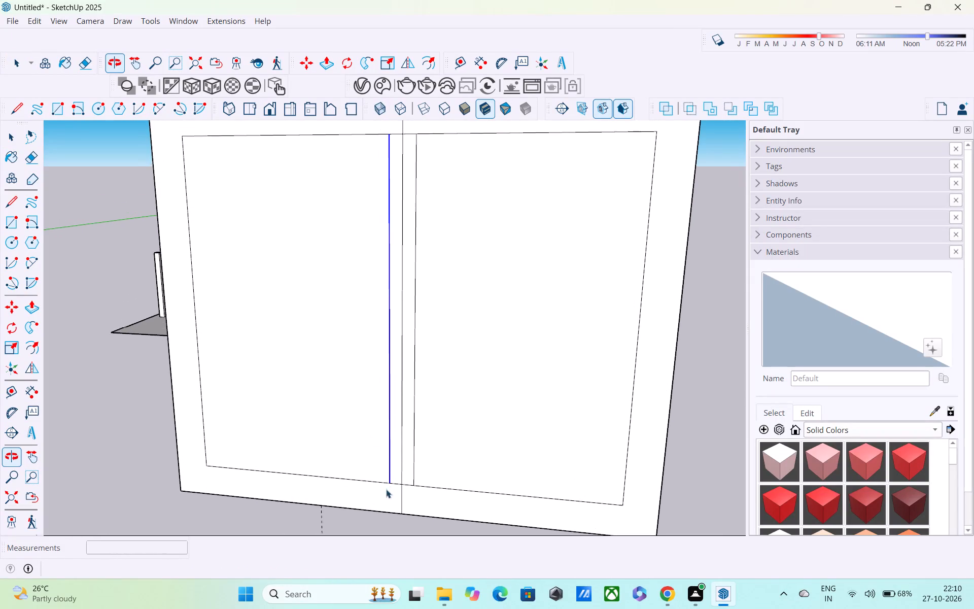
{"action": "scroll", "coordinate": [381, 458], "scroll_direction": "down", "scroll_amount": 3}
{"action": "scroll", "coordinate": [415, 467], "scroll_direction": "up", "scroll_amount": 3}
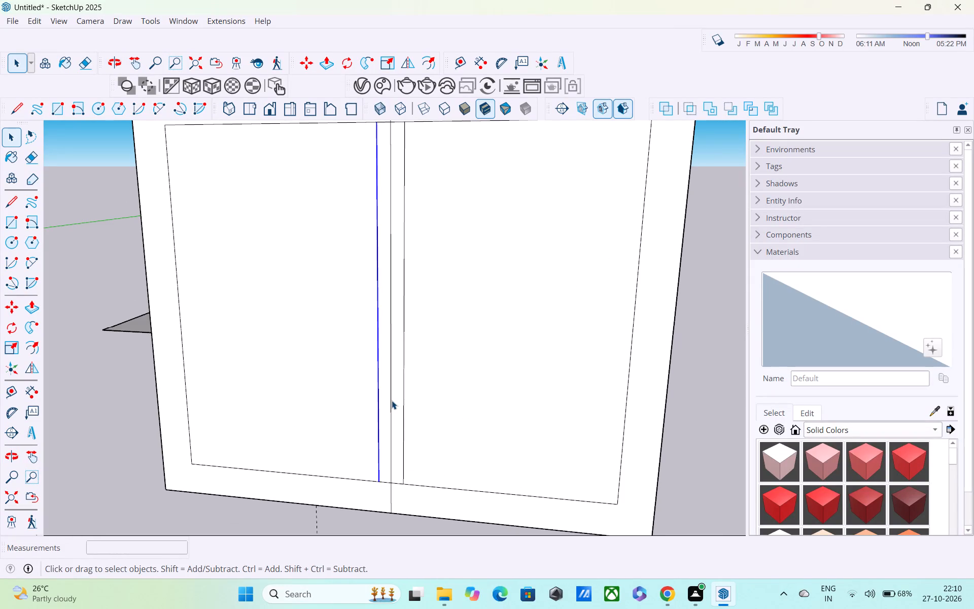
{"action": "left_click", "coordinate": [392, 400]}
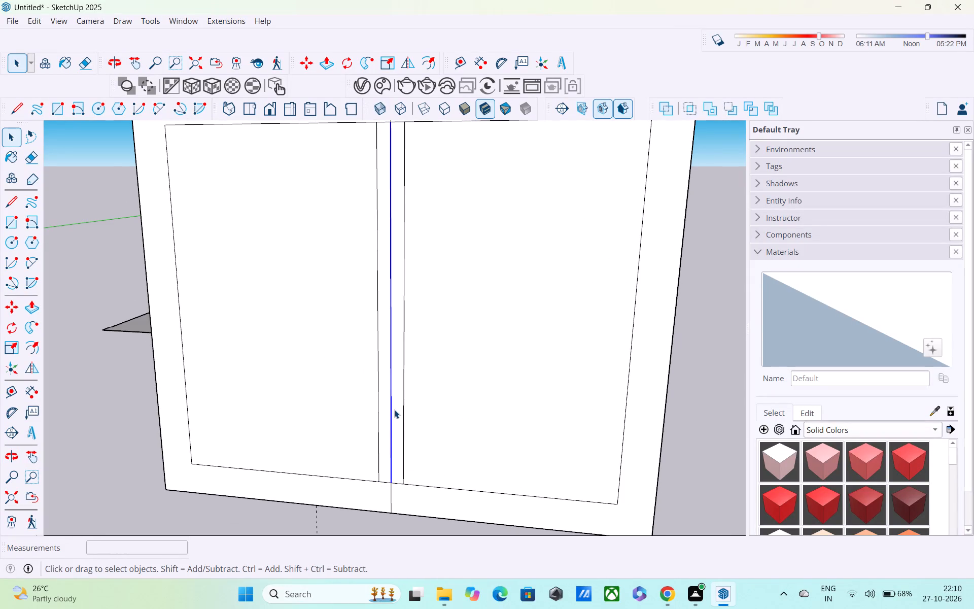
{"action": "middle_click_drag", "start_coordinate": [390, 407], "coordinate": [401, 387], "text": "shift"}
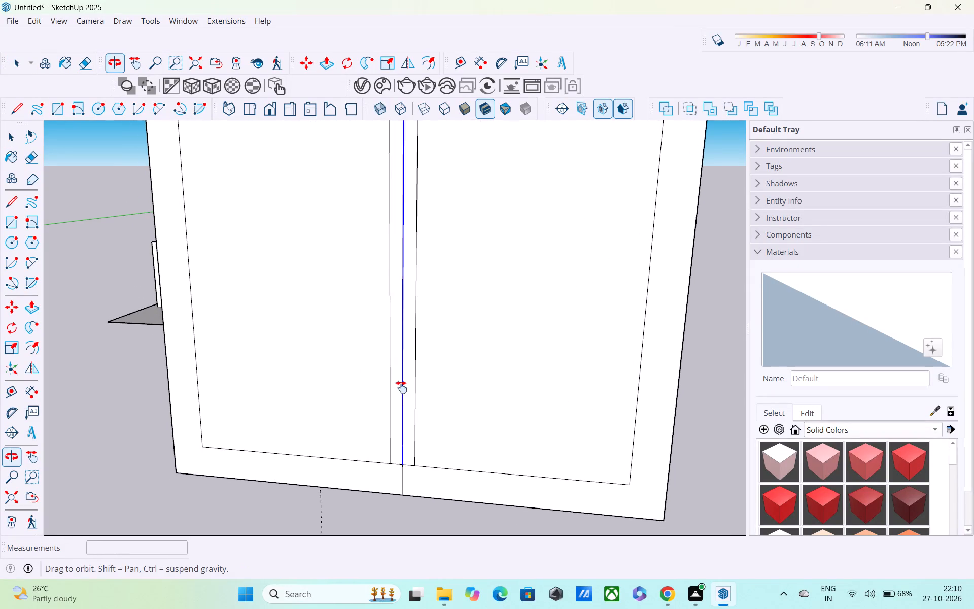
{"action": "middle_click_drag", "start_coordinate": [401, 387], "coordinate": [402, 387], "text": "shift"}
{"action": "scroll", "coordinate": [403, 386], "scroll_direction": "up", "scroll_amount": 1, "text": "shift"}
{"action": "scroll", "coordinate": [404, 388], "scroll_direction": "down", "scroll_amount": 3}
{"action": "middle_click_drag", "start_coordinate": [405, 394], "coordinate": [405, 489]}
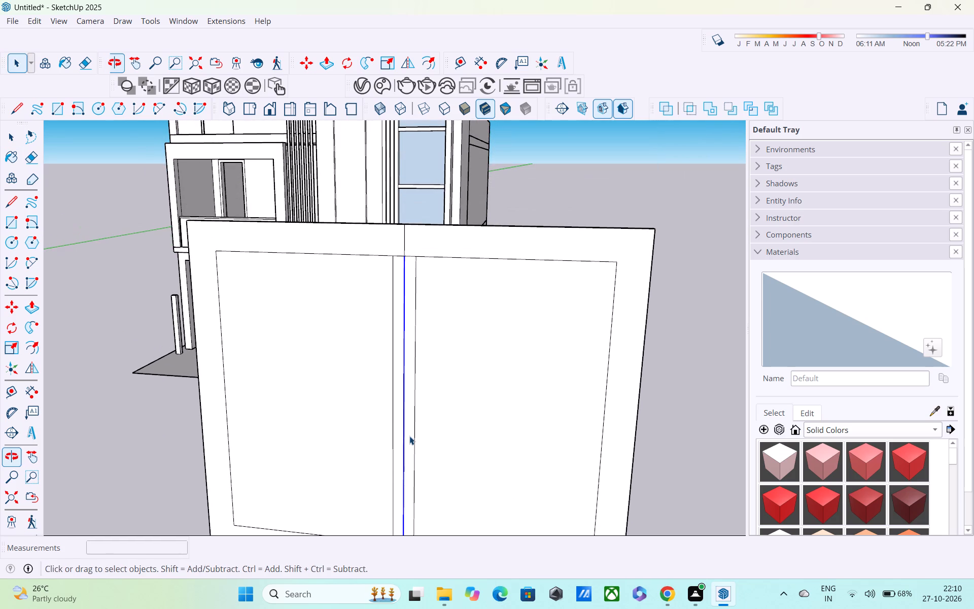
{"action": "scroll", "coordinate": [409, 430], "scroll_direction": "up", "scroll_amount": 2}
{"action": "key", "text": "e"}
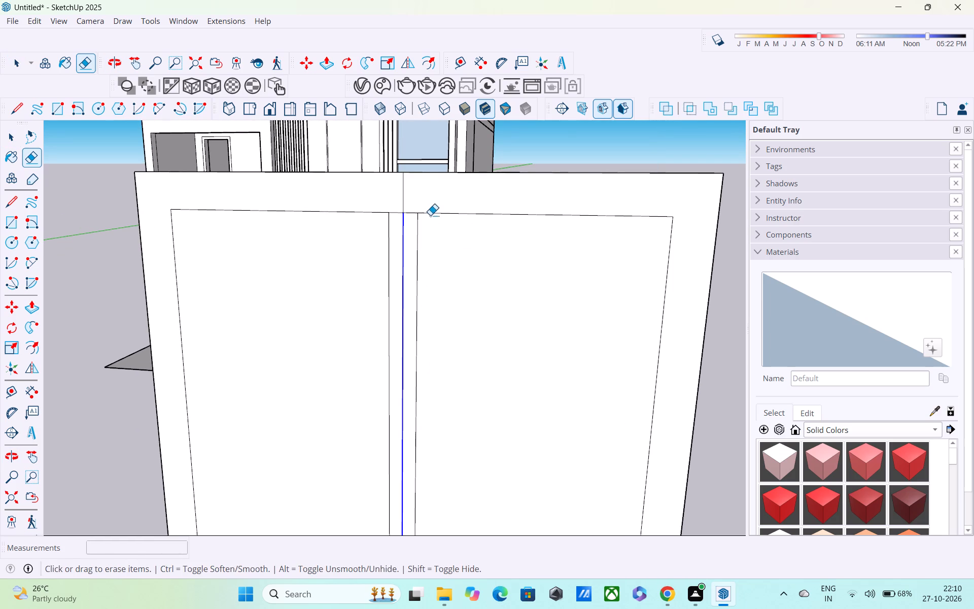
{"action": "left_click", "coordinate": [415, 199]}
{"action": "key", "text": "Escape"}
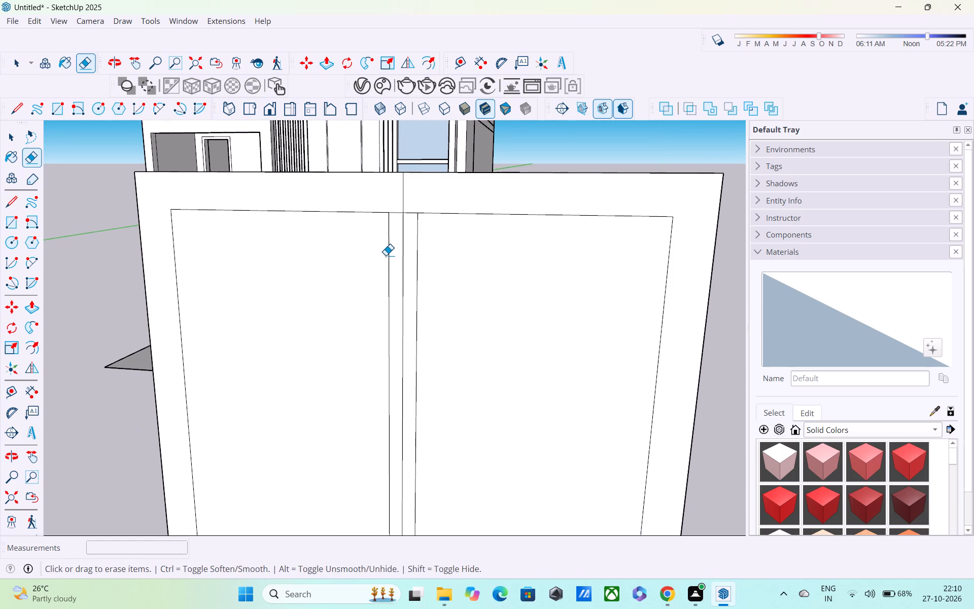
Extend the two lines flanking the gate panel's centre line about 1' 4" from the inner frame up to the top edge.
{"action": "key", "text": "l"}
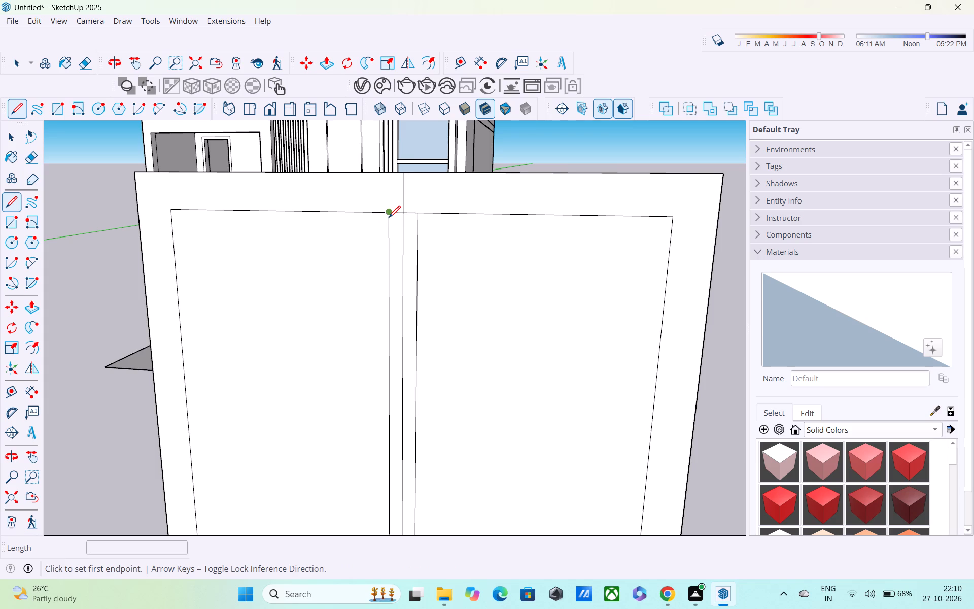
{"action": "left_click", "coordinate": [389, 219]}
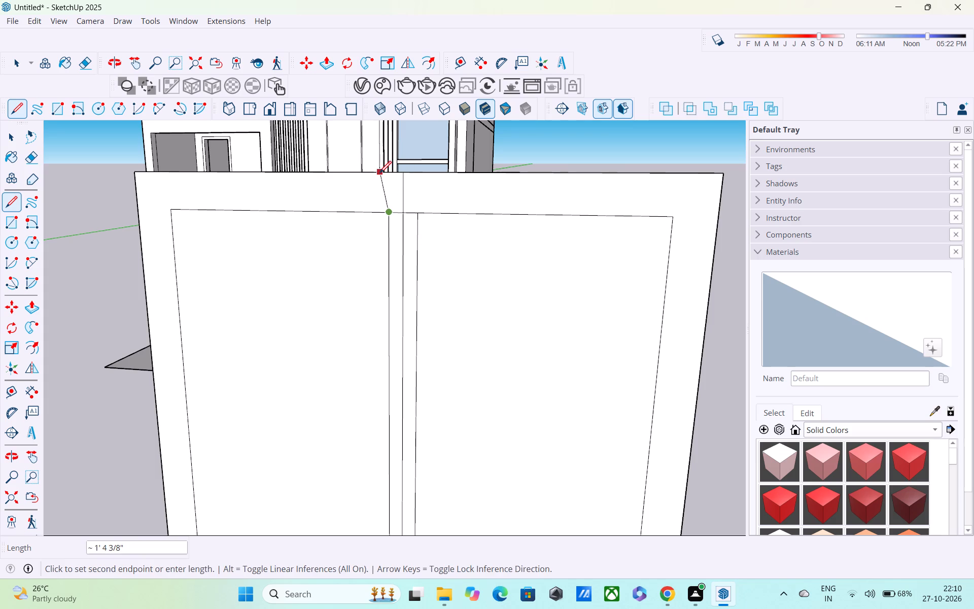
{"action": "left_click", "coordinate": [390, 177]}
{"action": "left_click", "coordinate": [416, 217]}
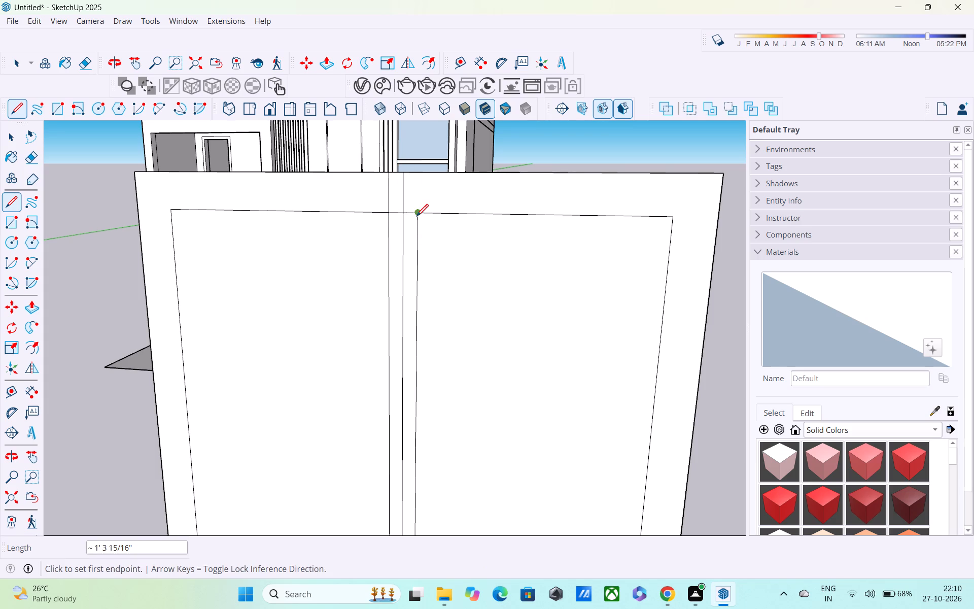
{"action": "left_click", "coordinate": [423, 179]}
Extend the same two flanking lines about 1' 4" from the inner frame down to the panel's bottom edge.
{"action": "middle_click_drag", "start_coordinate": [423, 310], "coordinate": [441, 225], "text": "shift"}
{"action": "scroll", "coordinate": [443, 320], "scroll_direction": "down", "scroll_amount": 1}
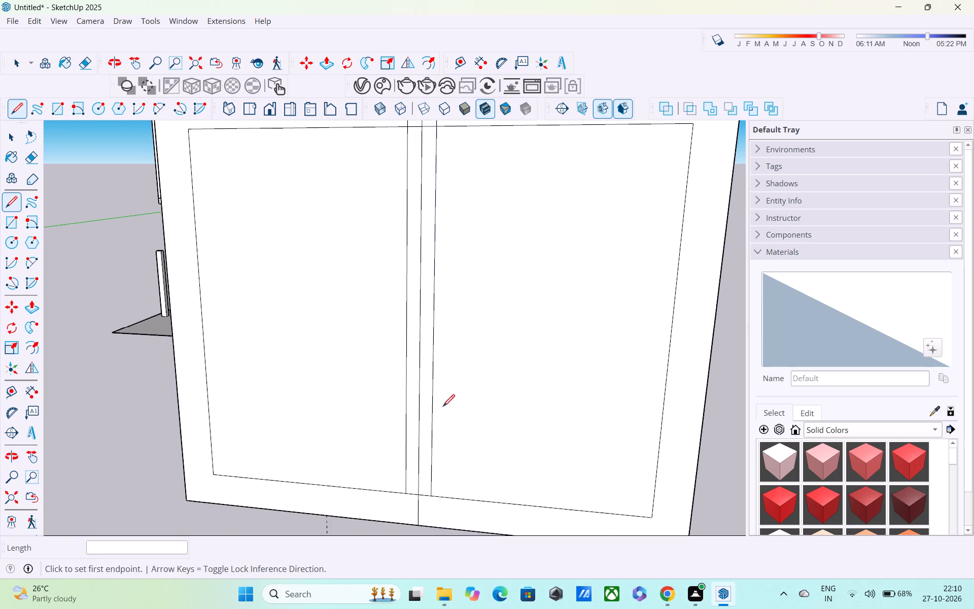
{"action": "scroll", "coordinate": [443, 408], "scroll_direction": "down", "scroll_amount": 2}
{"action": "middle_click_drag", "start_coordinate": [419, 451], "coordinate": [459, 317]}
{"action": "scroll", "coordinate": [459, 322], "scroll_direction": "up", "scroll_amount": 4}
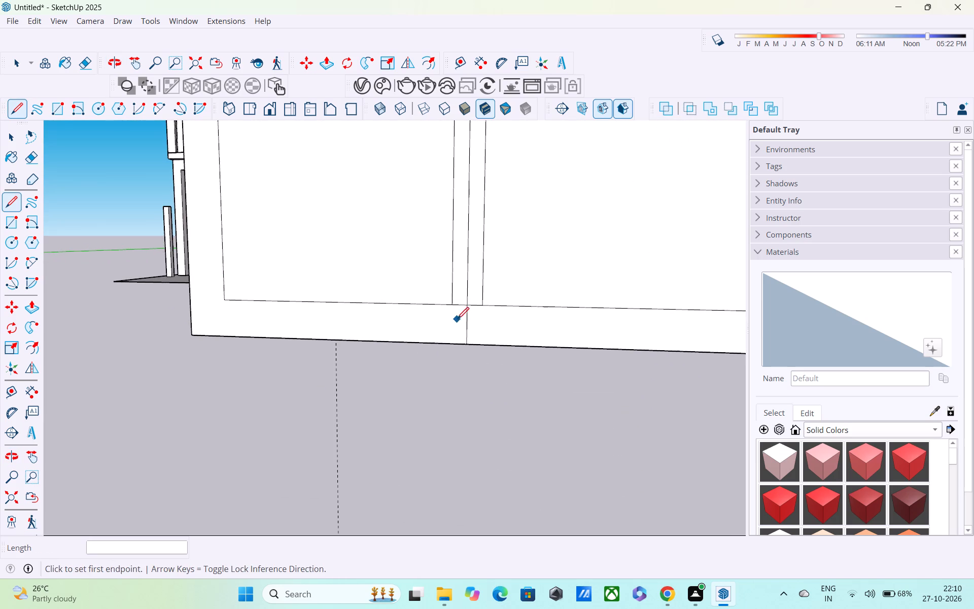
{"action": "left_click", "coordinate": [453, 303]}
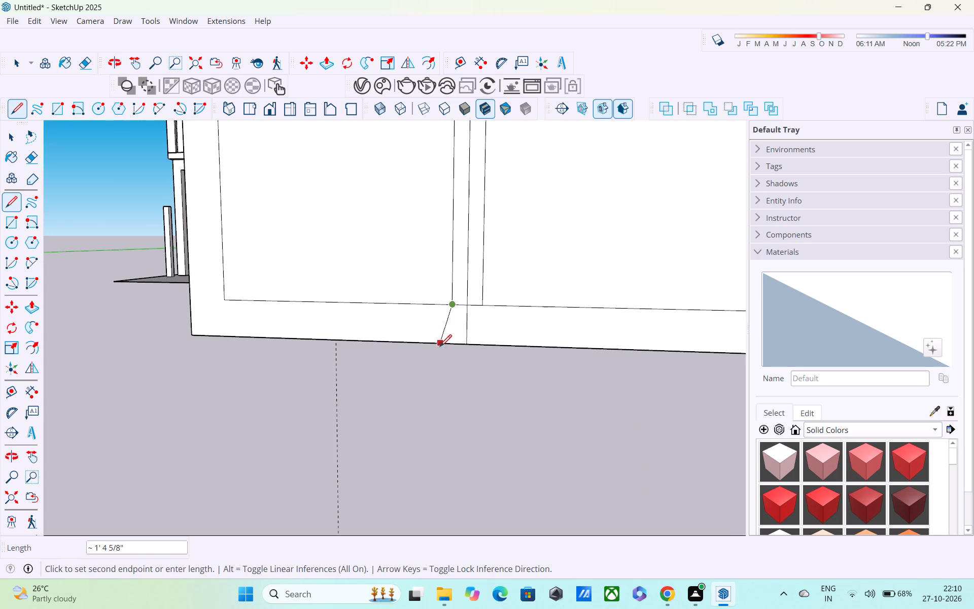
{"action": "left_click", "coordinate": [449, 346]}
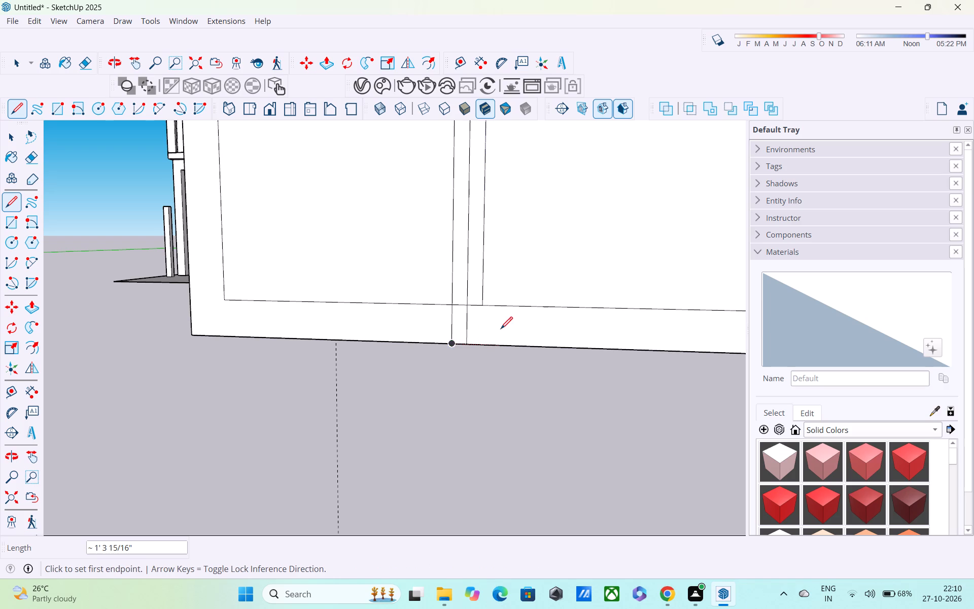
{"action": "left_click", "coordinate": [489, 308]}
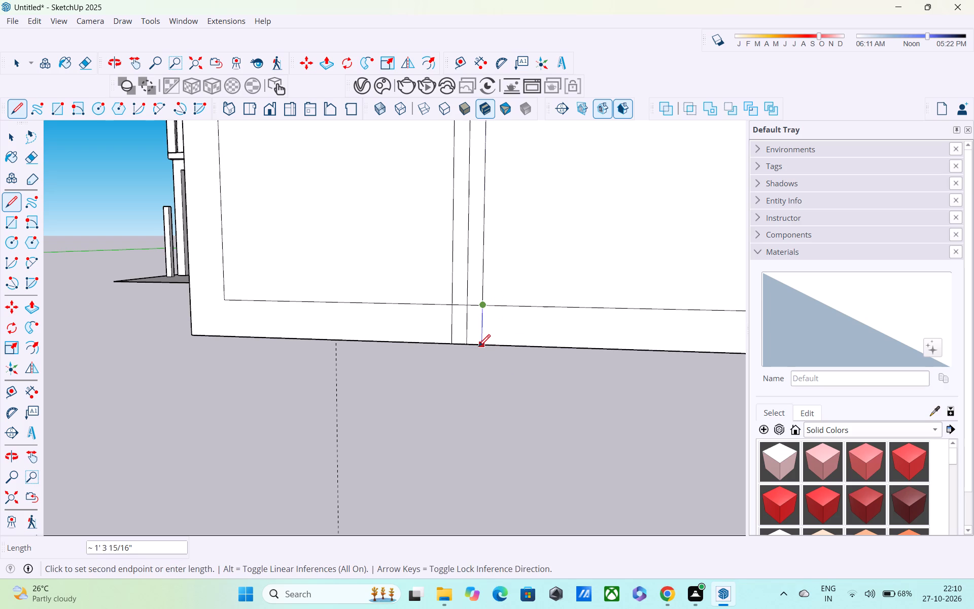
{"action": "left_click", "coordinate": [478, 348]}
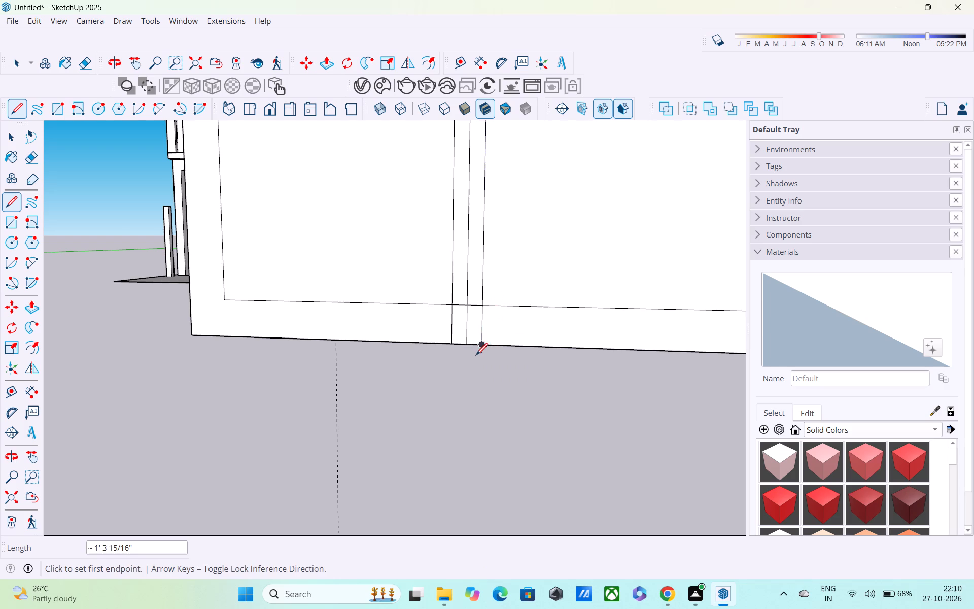
Undo the flanking line extensions, both flanking line copies and the full-height centre line on the gate panel.
{"action": "middle_click_drag", "start_coordinate": [476, 366], "coordinate": [469, 445], "text": "shift"}
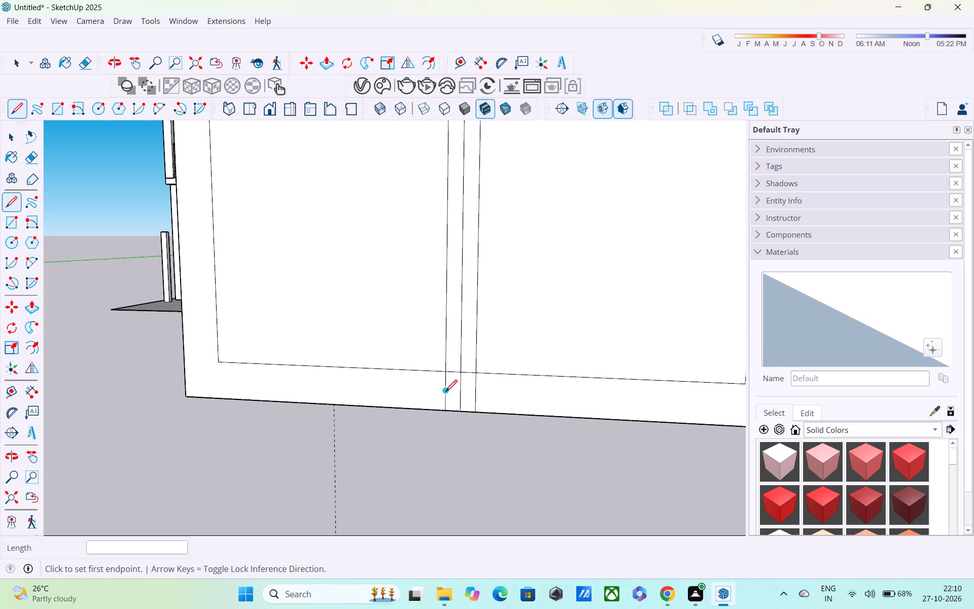
{"action": "scroll", "coordinate": [445, 393], "scroll_direction": "down", "scroll_amount": 8}
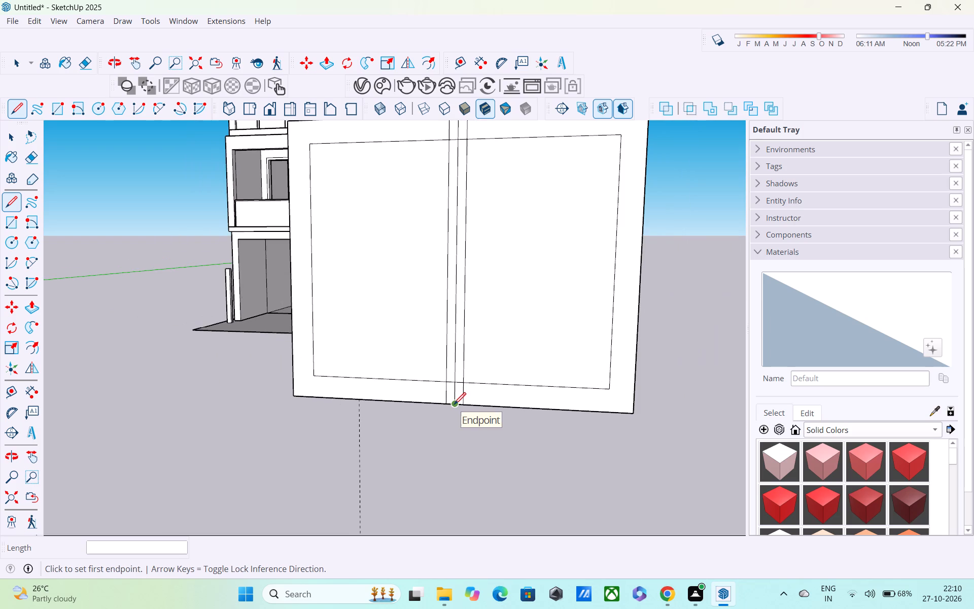
{"action": "middle_click_drag", "start_coordinate": [462, 415], "coordinate": [479, 475], "text": "shift"}
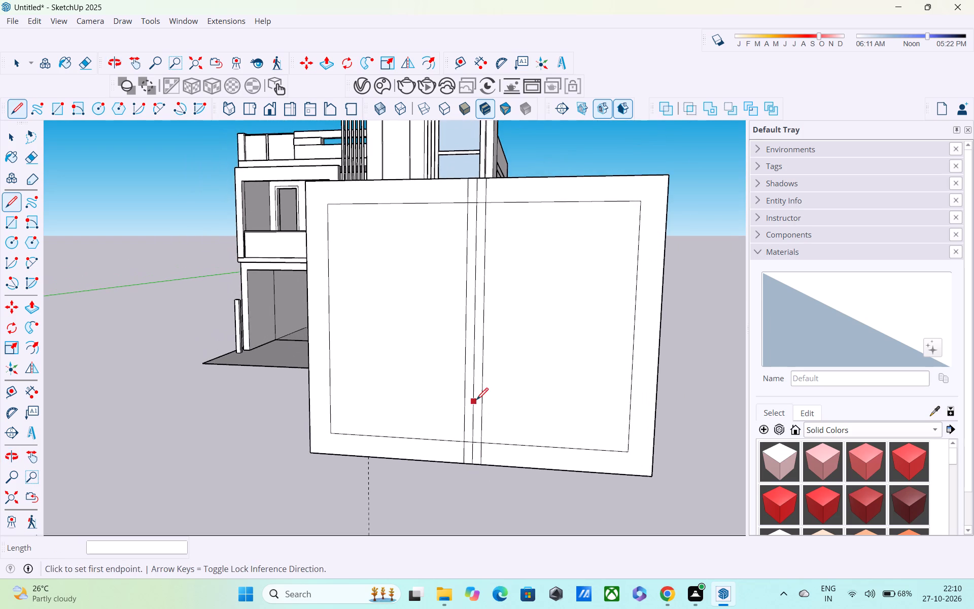
{"action": "scroll", "coordinate": [476, 401], "scroll_direction": "up", "scroll_amount": 2}
{"action": "scroll", "coordinate": [477, 392], "scroll_direction": "up", "scroll_amount": 1, "text": "shift"}
{"action": "middle_click_drag", "start_coordinate": [477, 392], "coordinate": [490, 286], "text": "shift"}
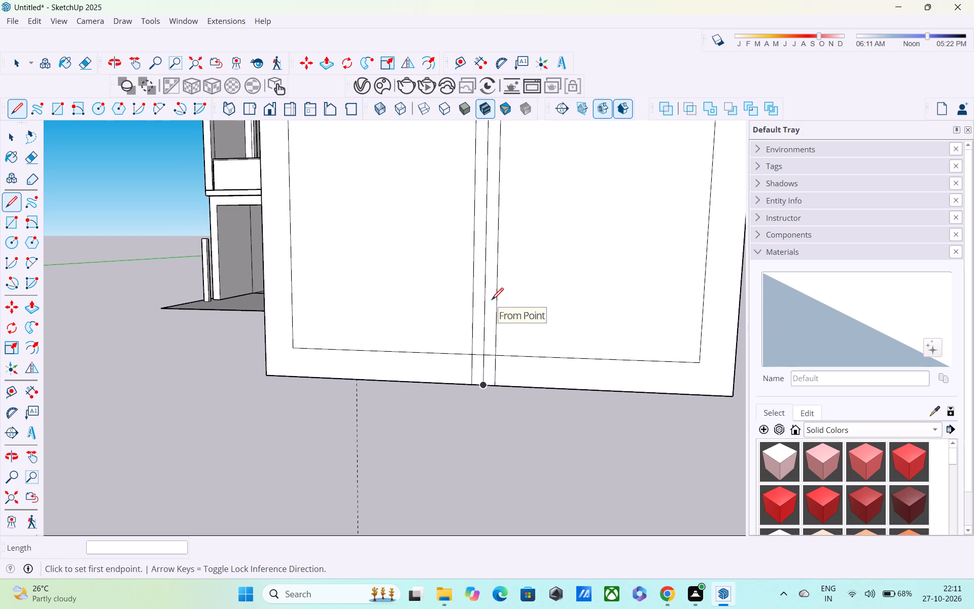
{"action": "scroll", "coordinate": [492, 301], "scroll_direction": "down", "scroll_amount": 3}
{"action": "scroll", "coordinate": [492, 301], "scroll_direction": "up", "scroll_amount": 1}
{"action": "middle_click_drag", "start_coordinate": [492, 301], "coordinate": [510, 376], "text": "shift"}
{"action": "key", "text": "ctrl+z"}
{"action": "key", "text": "ctrl+z"}
{"action": "key", "text": "ctrl+z"}
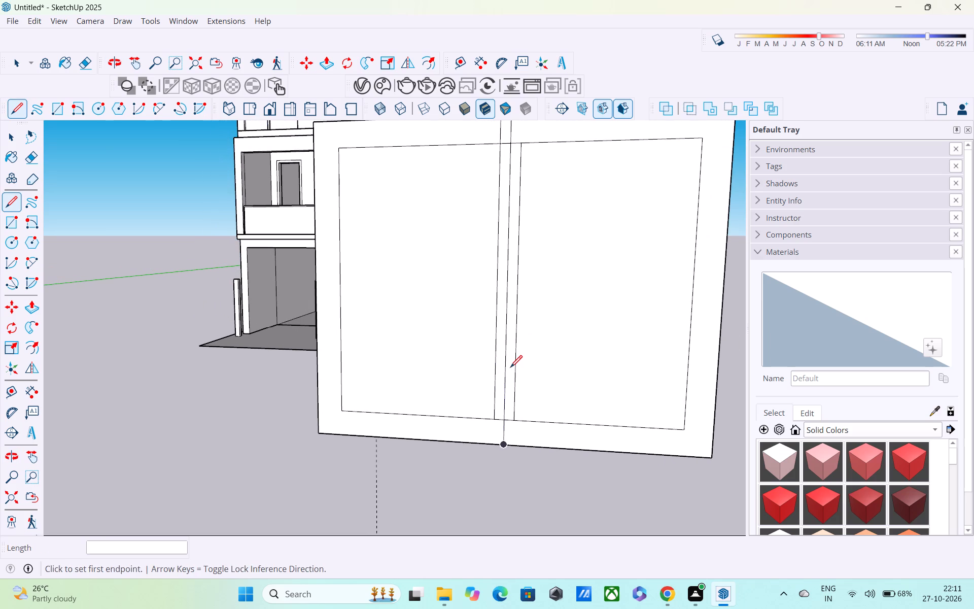
{"action": "key", "text": "ctrl+z"}
{"action": "key", "text": "ctrl+z"}
{"action": "key", "text": "z"}
{"action": "key", "text": "ctrl+z"}
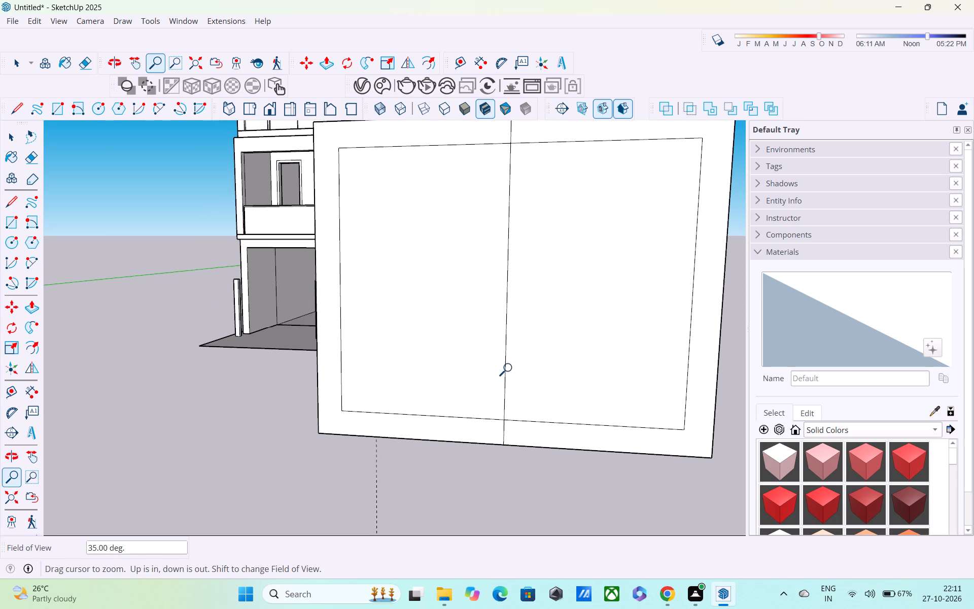
{"action": "key", "text": "ctrl+z"}
Draw a vertical centre line about 13' 9" long between the midpoints of the inner frame's top and bottom edges.
{"action": "key", "text": "l"}
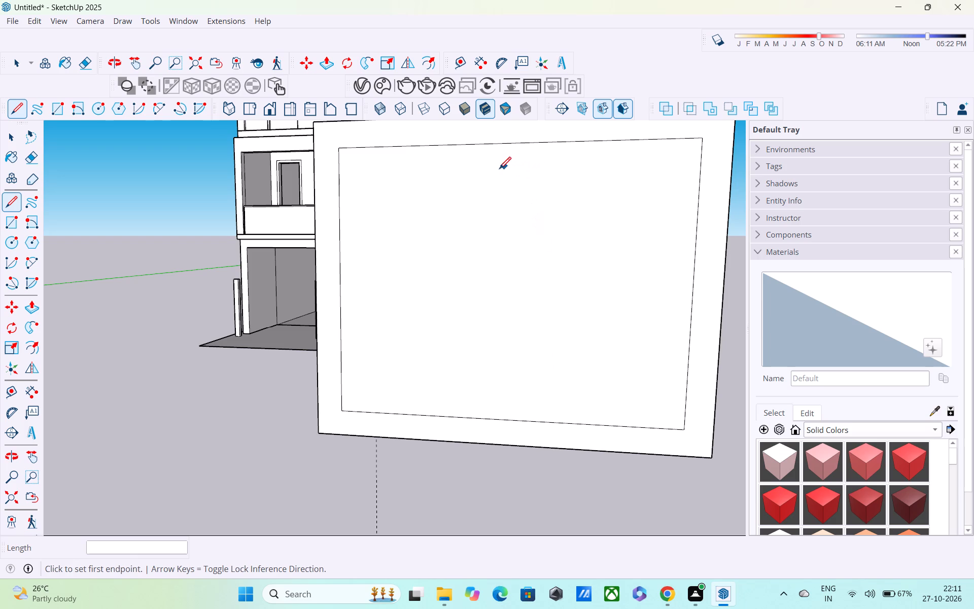
{"action": "middle_click_drag", "start_coordinate": [499, 175], "coordinate": [505, 258], "text": "shift"}
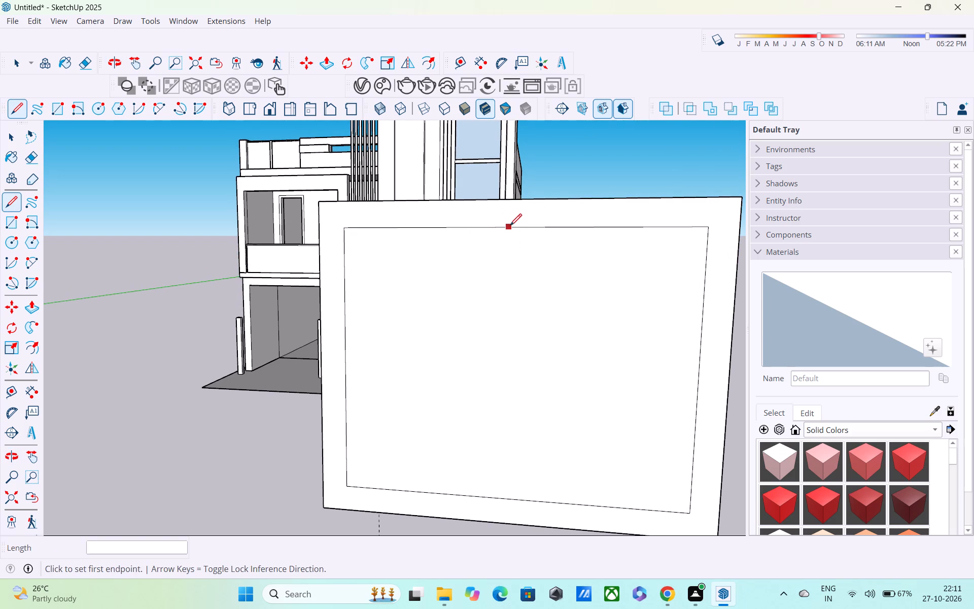
{"action": "left_click", "coordinate": [519, 228]}
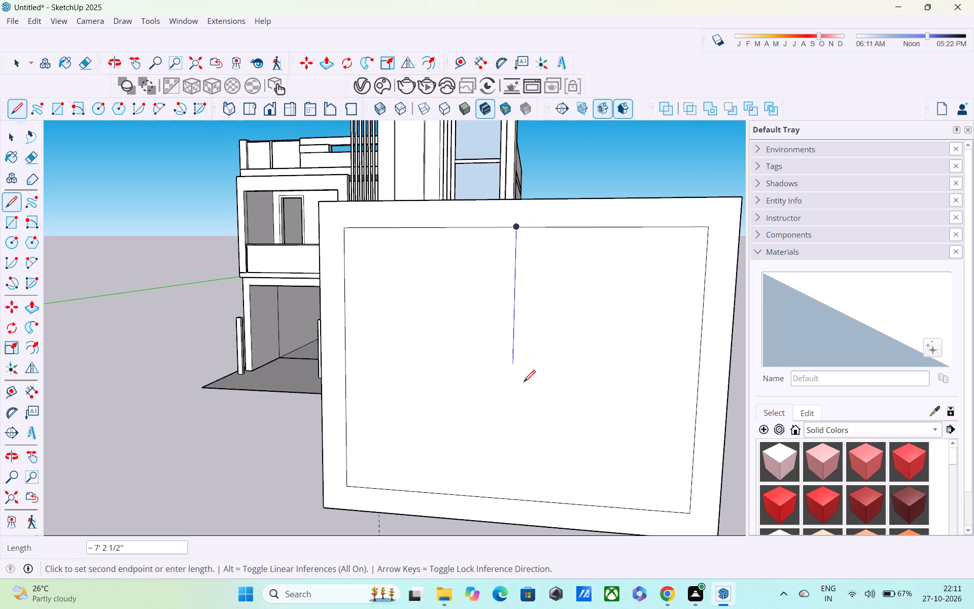
{"action": "middle_click_drag", "start_coordinate": [523, 388], "coordinate": [526, 281], "text": "shift"}
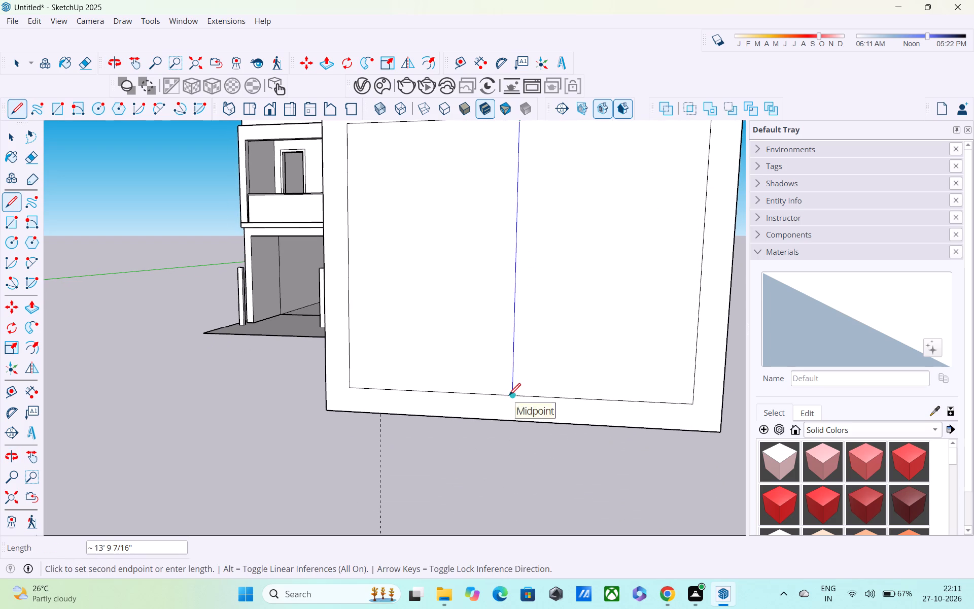
{"action": "left_click", "coordinate": [509, 397]}
{"action": "key", "text": "space"}
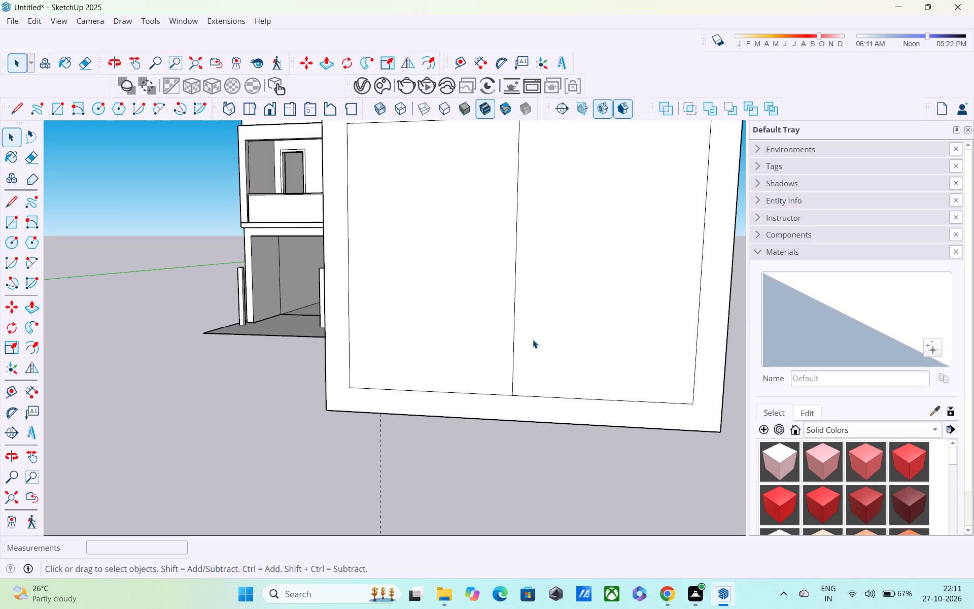
Select the whole gate panel and scale its height down from the top to about 0.53.
{"action": "middle_click_drag", "start_coordinate": [533, 340], "coordinate": [554, 405], "text": "shift"}
{"action": "scroll", "coordinate": [552, 403], "scroll_direction": "down", "scroll_amount": 3}
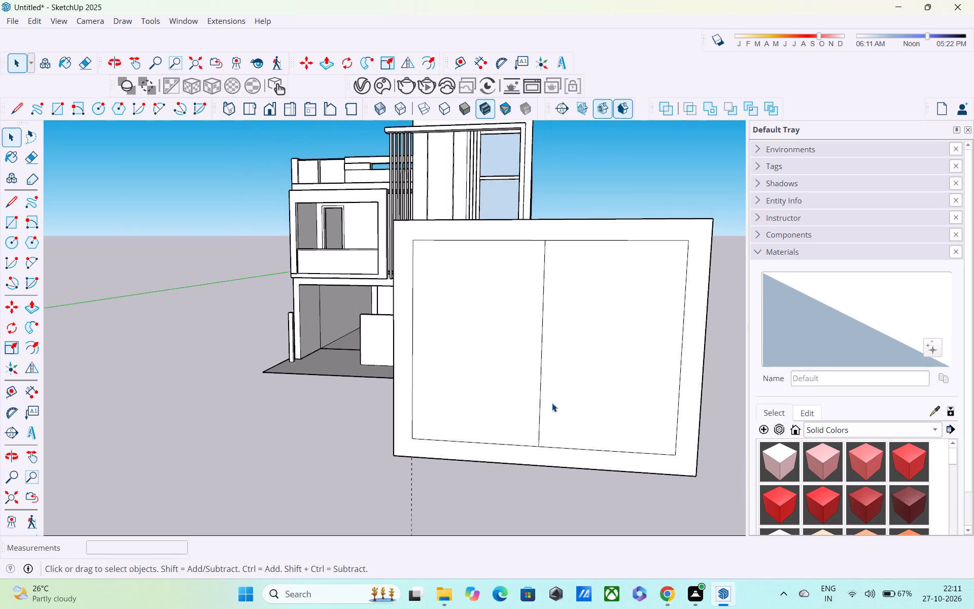
{"action": "middle_click_drag", "start_coordinate": [553, 405], "coordinate": [564, 457]}
{"action": "middle_click_drag", "start_coordinate": [478, 400], "coordinate": [498, 449]}
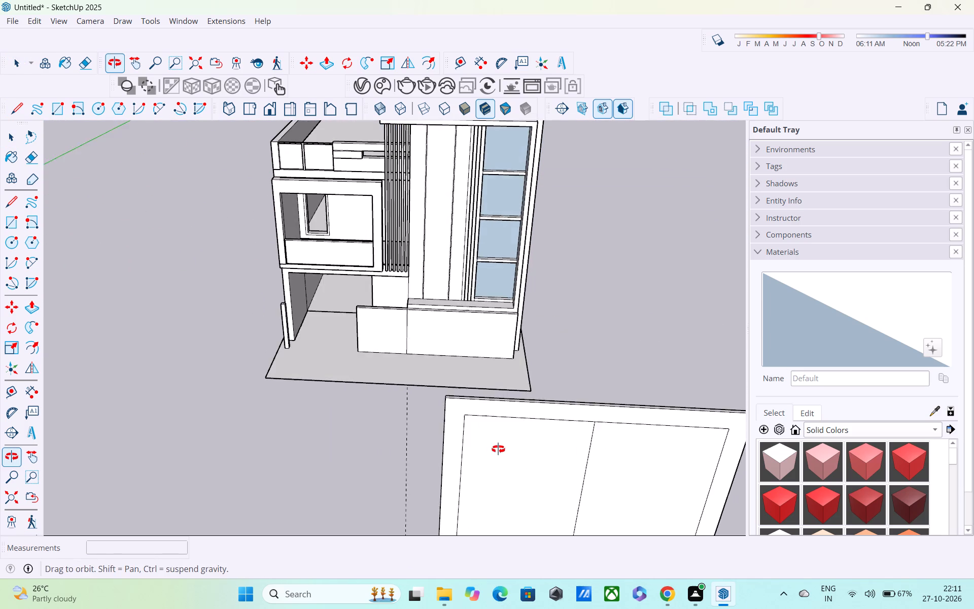
{"action": "middle_click_drag", "start_coordinate": [498, 449], "coordinate": [473, 400]}
{"action": "key", "text": "s"}
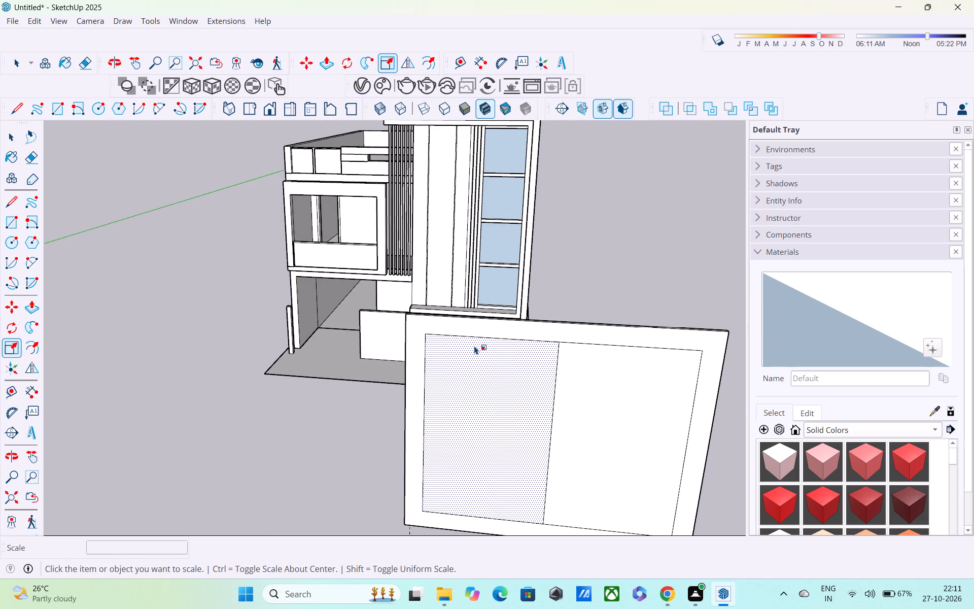
{"action": "key", "text": "space"}
{"action": "triple_click", "coordinate": [597, 329]}
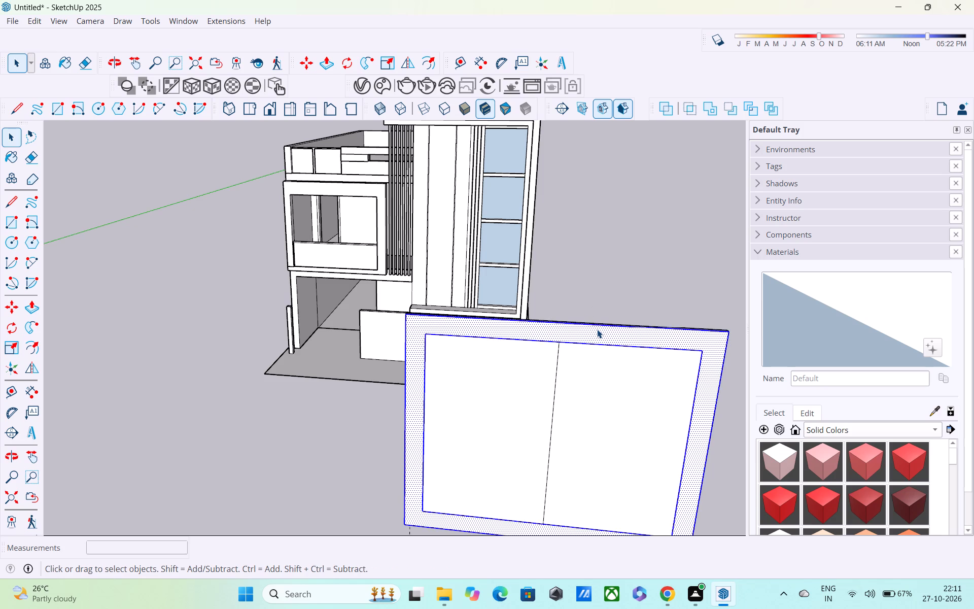
{"action": "middle_click_drag", "start_coordinate": [590, 362], "coordinate": [601, 421]}
{"action": "key", "text": "s"}
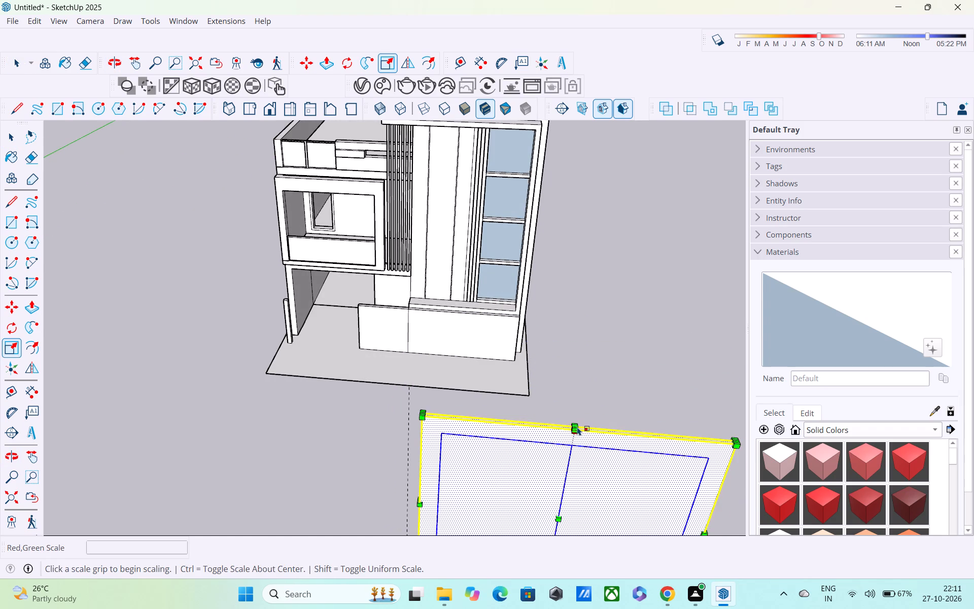
{"action": "scroll", "coordinate": [577, 427], "scroll_direction": "up", "scroll_amount": 14}
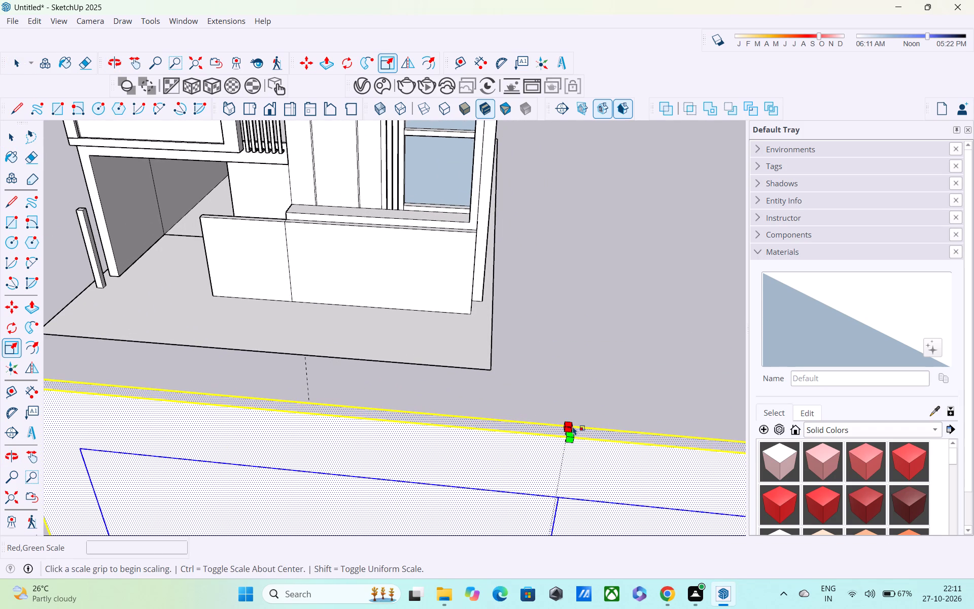
{"action": "left_click", "coordinate": [570, 428]}
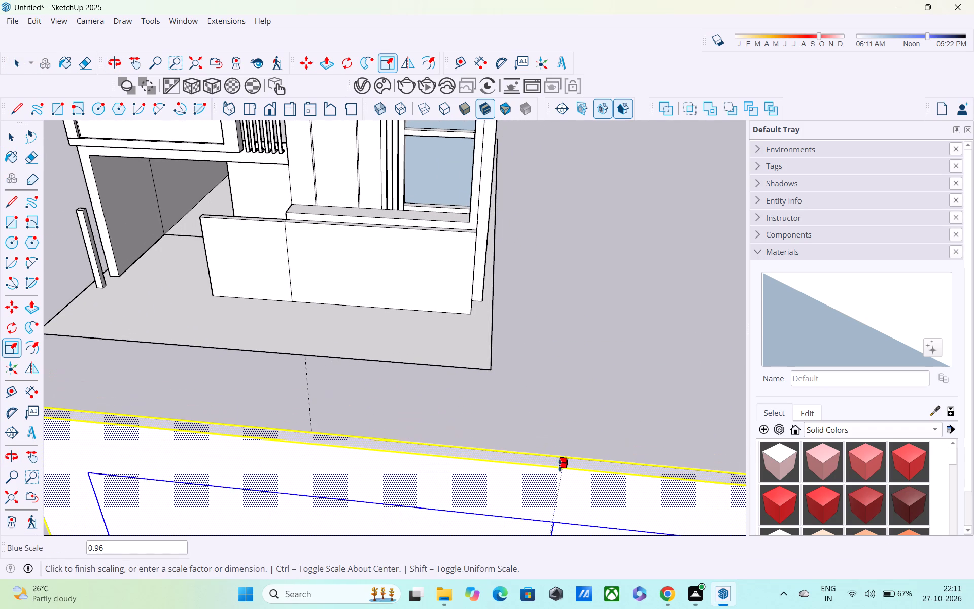
{"action": "scroll", "coordinate": [559, 467], "scroll_direction": "down", "scroll_amount": 2}
{"action": "middle_click_drag", "start_coordinate": [557, 468], "coordinate": [519, 287]}
{"action": "scroll", "coordinate": [519, 289], "scroll_direction": "down", "scroll_amount": 5}
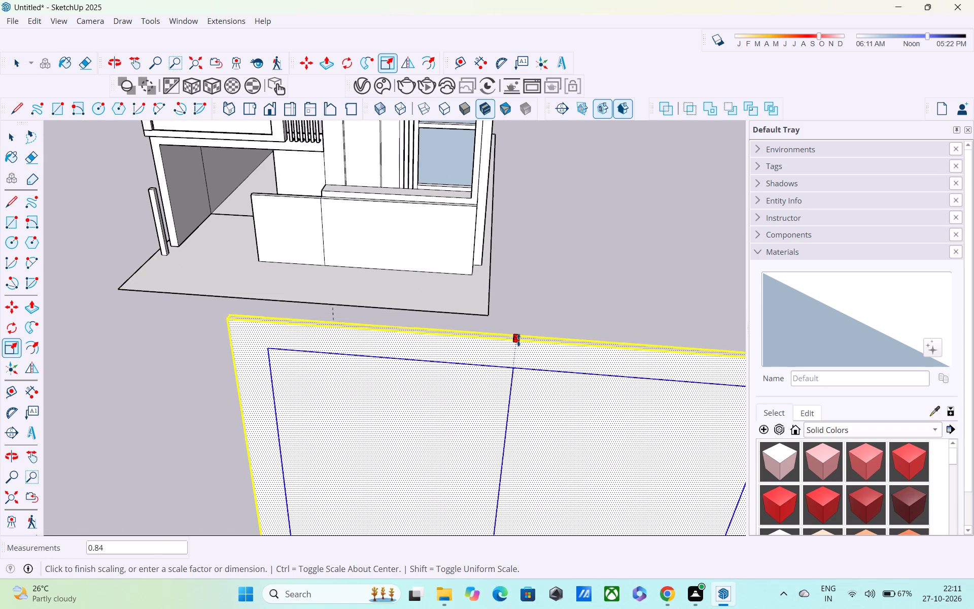
{"action": "middle_click_drag", "start_coordinate": [508, 366], "coordinate": [493, 251], "text": "shift"}
{"action": "scroll", "coordinate": [495, 277], "scroll_direction": "down", "scroll_amount": 3}
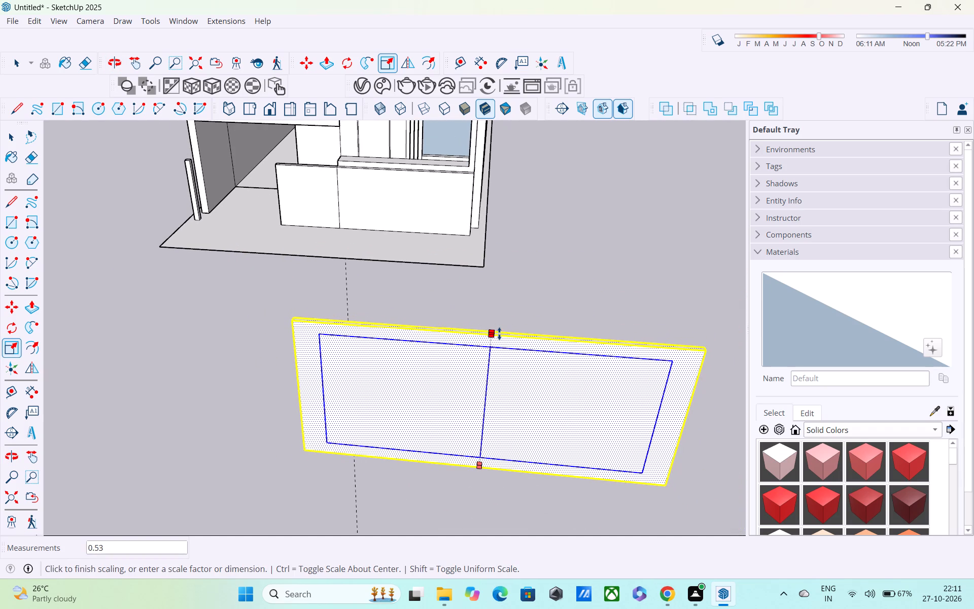
{"action": "left_click", "coordinate": [499, 334]}
Scale the gate panel's width inward from its left edge by about 0.62 to about 12' 4", and check the bottom edge's length.
{"action": "middle_click_drag", "start_coordinate": [459, 383], "coordinate": [540, 428]}
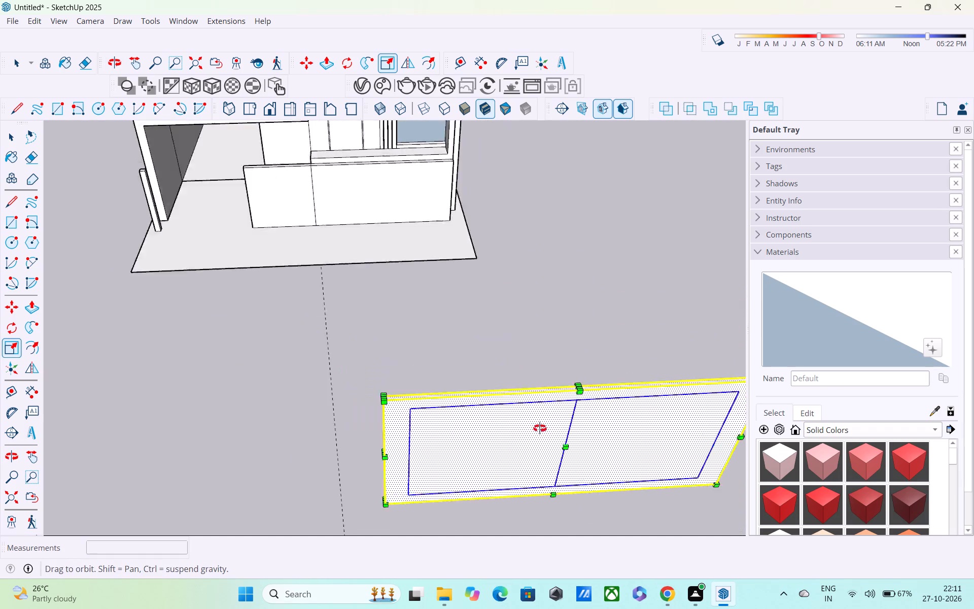
{"action": "middle_click_drag", "start_coordinate": [540, 428], "coordinate": [662, 410]}
{"action": "scroll", "coordinate": [611, 386], "scroll_direction": "up", "scroll_amount": 4}
{"action": "scroll", "coordinate": [571, 411], "scroll_direction": "up", "scroll_amount": 5}
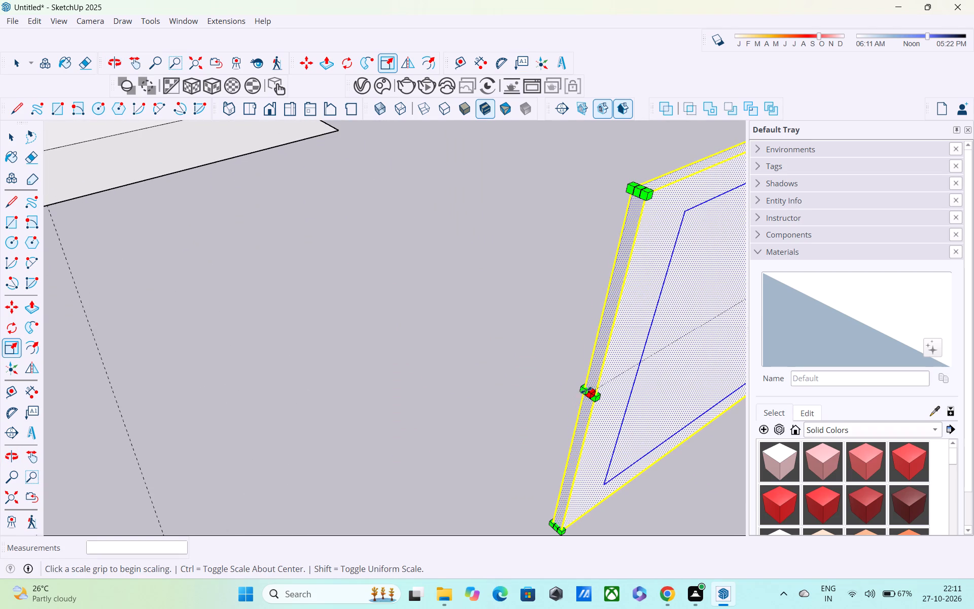
{"action": "left_click", "coordinate": [587, 393]}
{"action": "middle_click_drag", "start_coordinate": [615, 378], "coordinate": [581, 400], "text": "shift"}
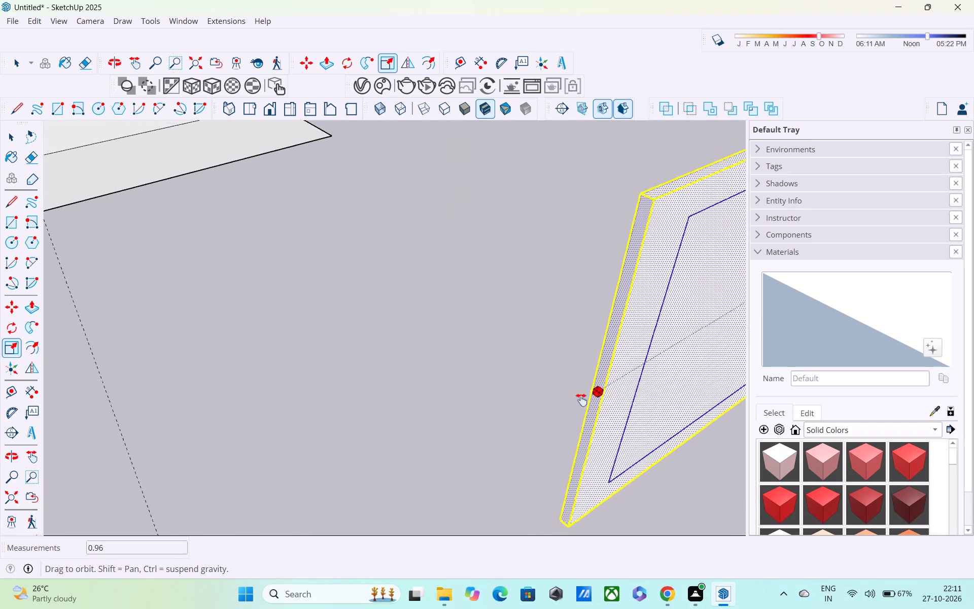
{"action": "middle_click_drag", "start_coordinate": [581, 400], "coordinate": [199, 416], "text": "shift"}
{"action": "scroll", "coordinate": [336, 380], "scroll_direction": "down", "scroll_amount": 4}
{"action": "middle_click_drag", "start_coordinate": [277, 423], "coordinate": [160, 453], "text": "shift"}
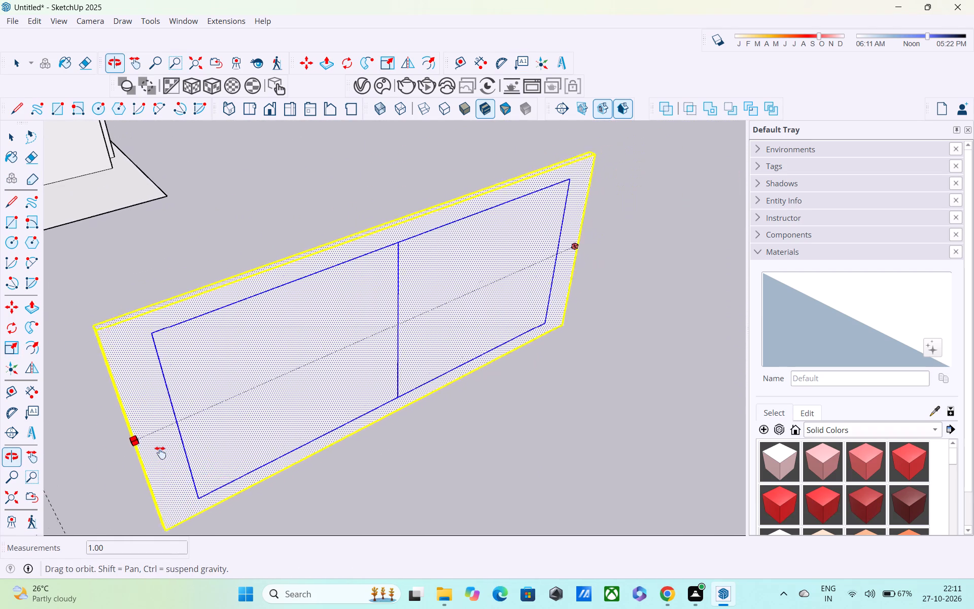
{"action": "middle_click_drag", "start_coordinate": [160, 453], "coordinate": [147, 456], "text": "shift"}
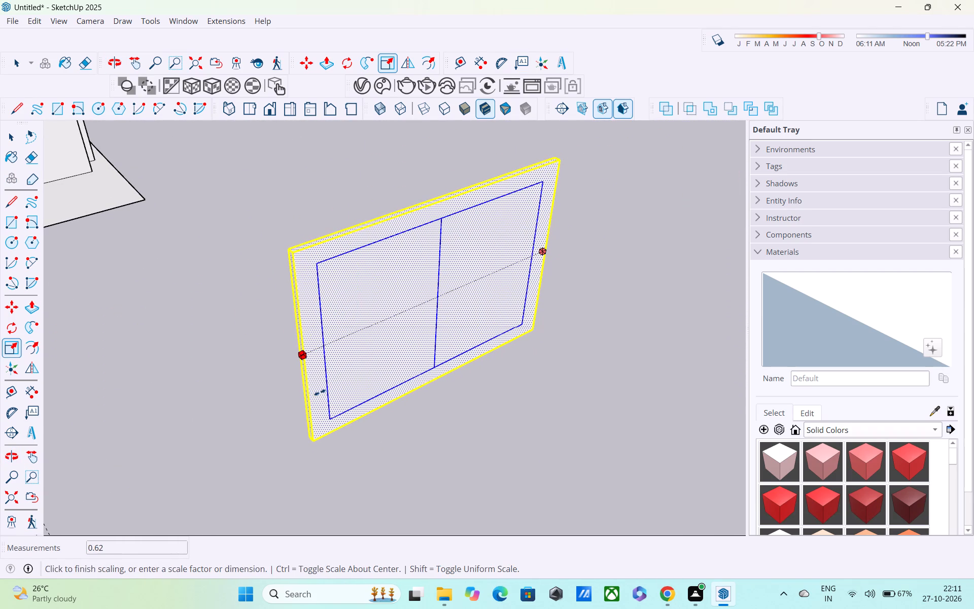
{"action": "left_click", "coordinate": [320, 392]}
{"action": "scroll", "coordinate": [404, 217], "scroll_direction": "up", "scroll_amount": 4}
{"action": "scroll", "coordinate": [435, 240], "scroll_direction": "down", "scroll_amount": 3}
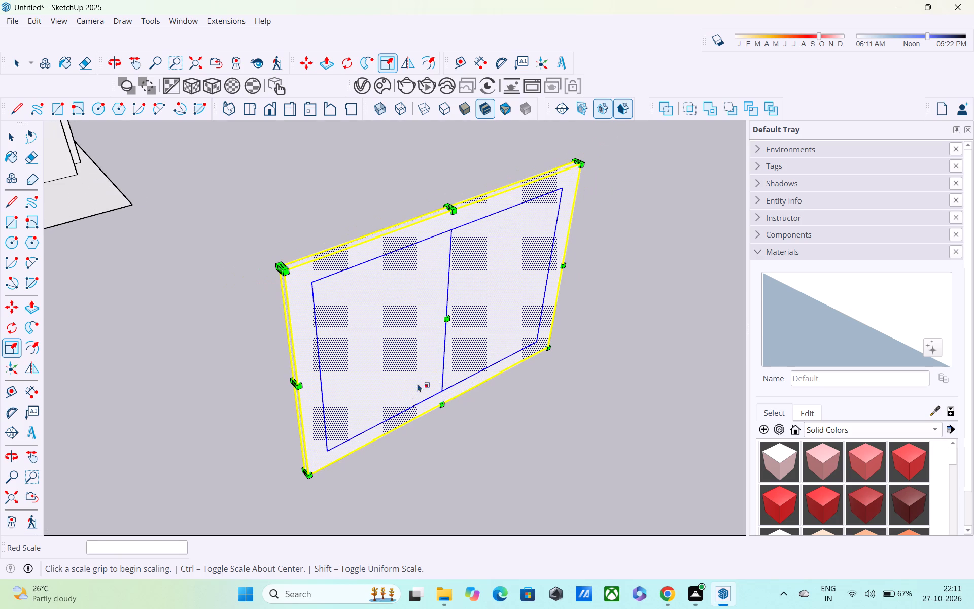
{"action": "key", "text": "l"}
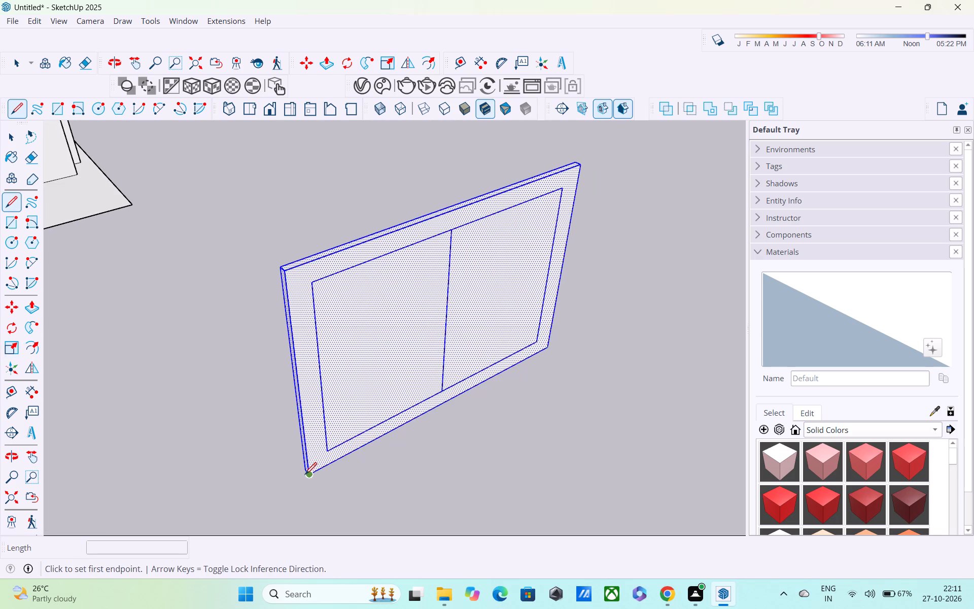
{"action": "left_click", "coordinate": [309, 476]}
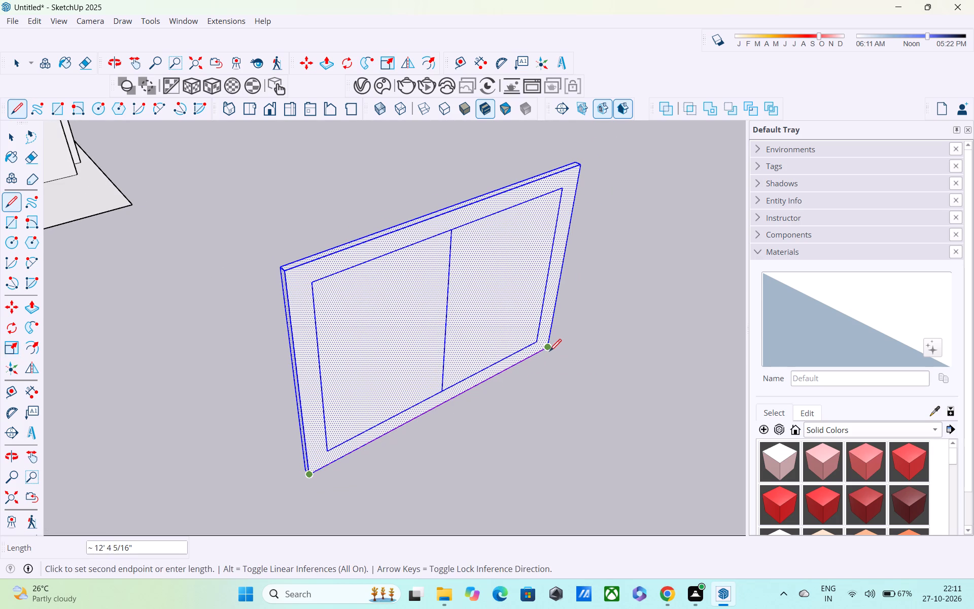
{"action": "key", "text": "Escape"}
Scale the gate panel's width by about 0.88 to about 10' 10", and check the bottom edge's length.
{"action": "key", "text": "s"}
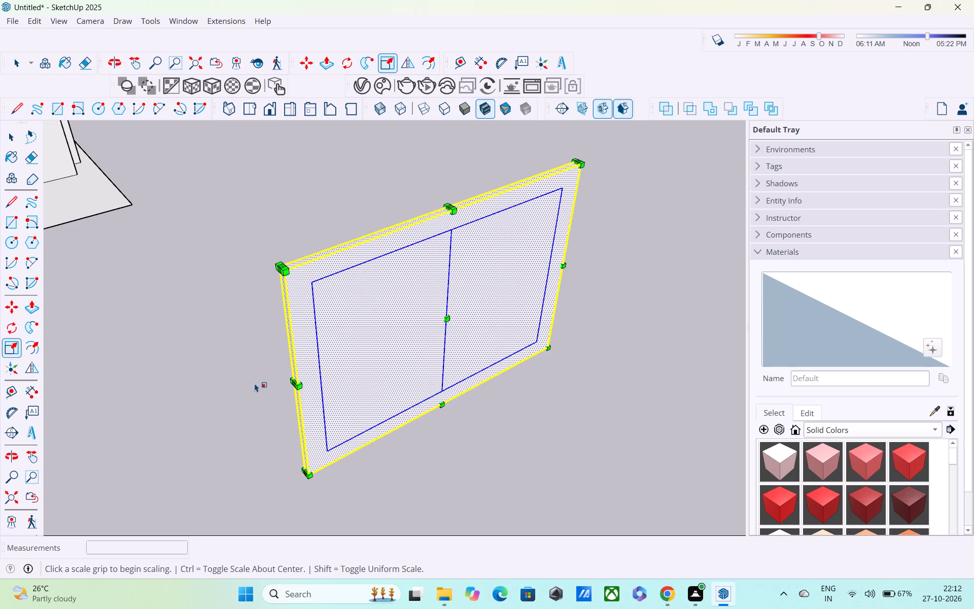
{"action": "scroll", "coordinate": [296, 382], "scroll_direction": "up", "scroll_amount": 9}
{"action": "left_click", "coordinate": [294, 387]}
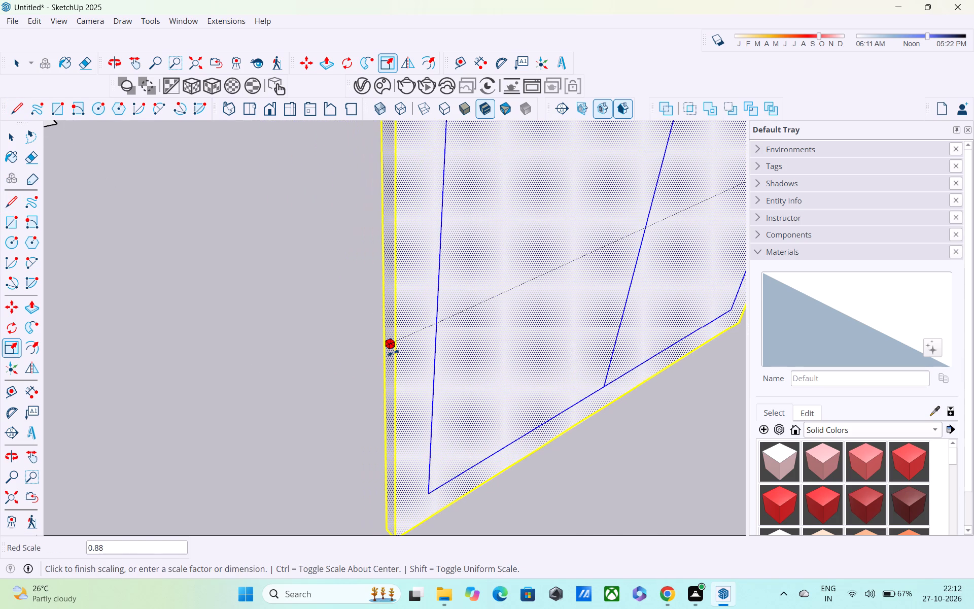
{"action": "left_click", "coordinate": [394, 352]}
{"action": "scroll", "coordinate": [394, 357], "scroll_direction": "down", "scroll_amount": 4}
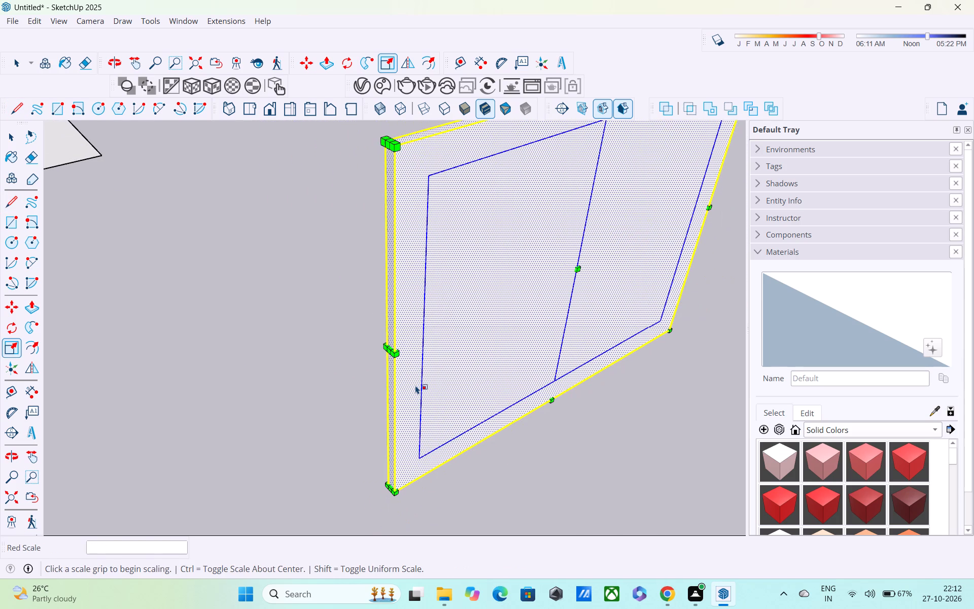
{"action": "key", "text": "l"}
{"action": "left_click", "coordinate": [396, 494]}
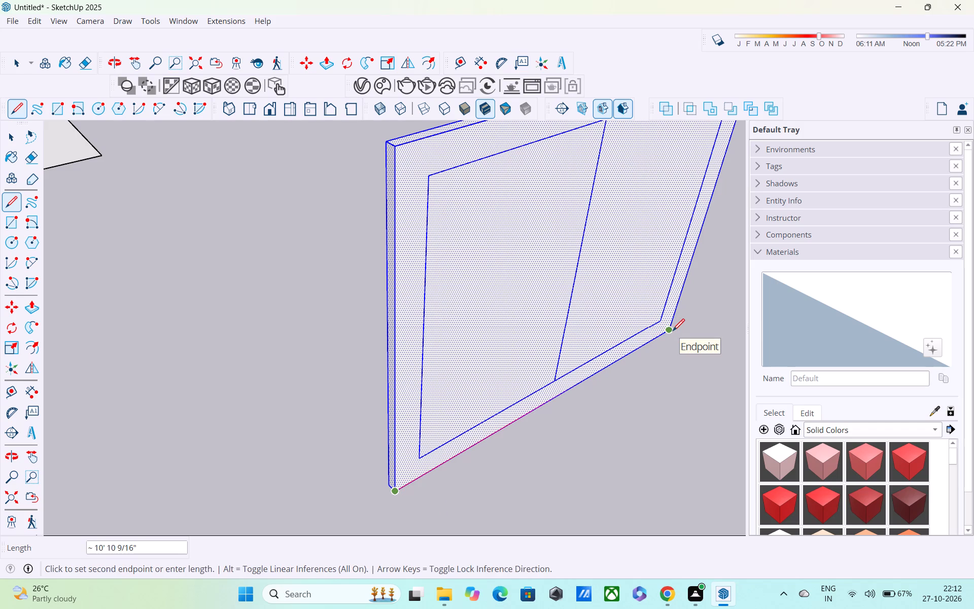
{"action": "key", "text": "Escape"}
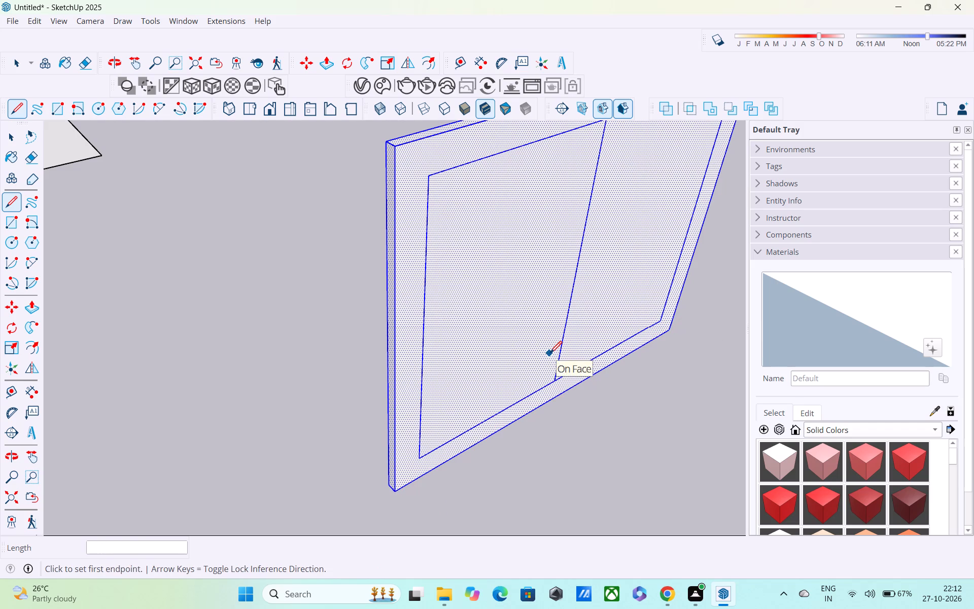
Scale the gate panel's width further inward from its left edge to about 8' 10", and check the bottom edge's length.
{"action": "key", "text": "s"}
{"action": "scroll", "coordinate": [391, 359], "scroll_direction": "up", "scroll_amount": 5}
{"action": "left_click", "coordinate": [390, 349]}
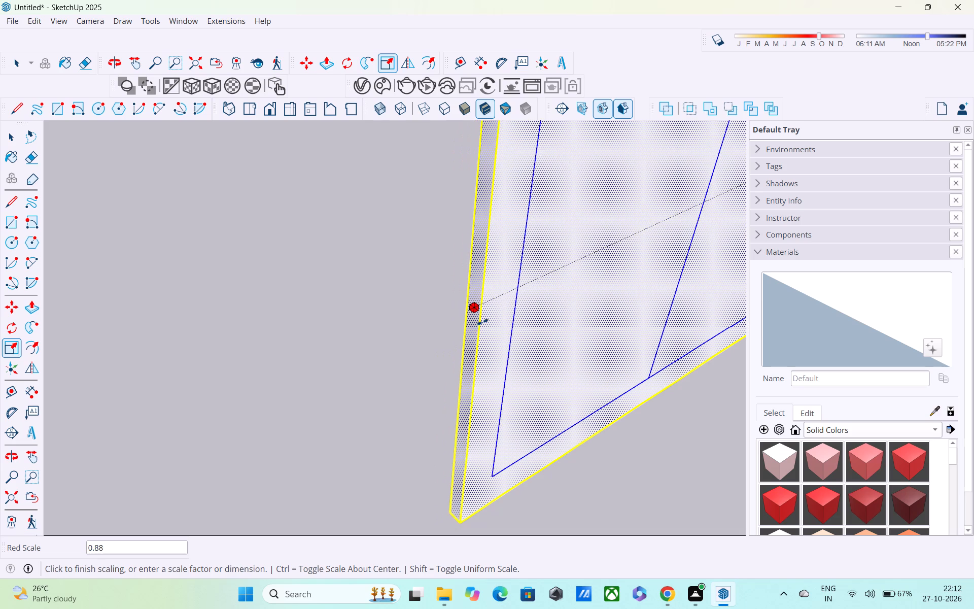
{"action": "left_click", "coordinate": [485, 321]}
{"action": "middle_click_drag", "start_coordinate": [403, 375], "coordinate": [294, 373], "text": "shift"}
{"action": "scroll", "coordinate": [294, 373], "scroll_direction": "up", "scroll_amount": 1, "text": "shift"}
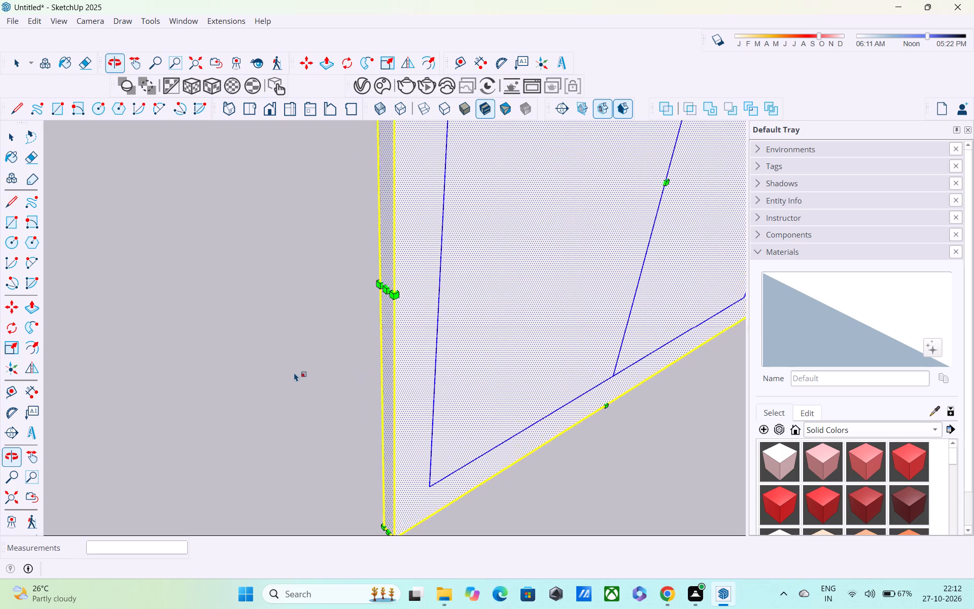
{"action": "scroll", "coordinate": [294, 372], "scroll_direction": "down", "scroll_amount": 5}
{"action": "key", "text": "l"}
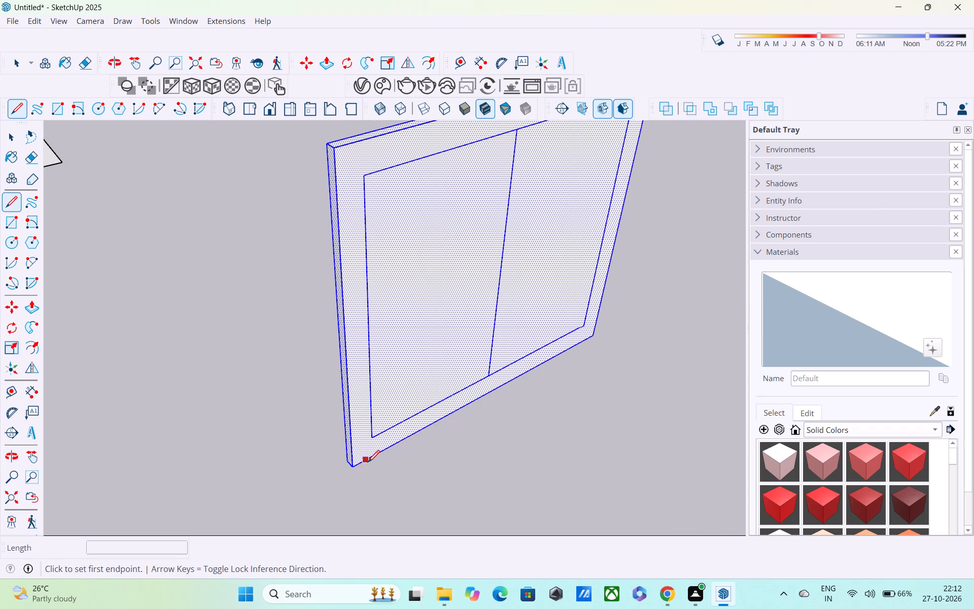
{"action": "left_click", "coordinate": [355, 465]}
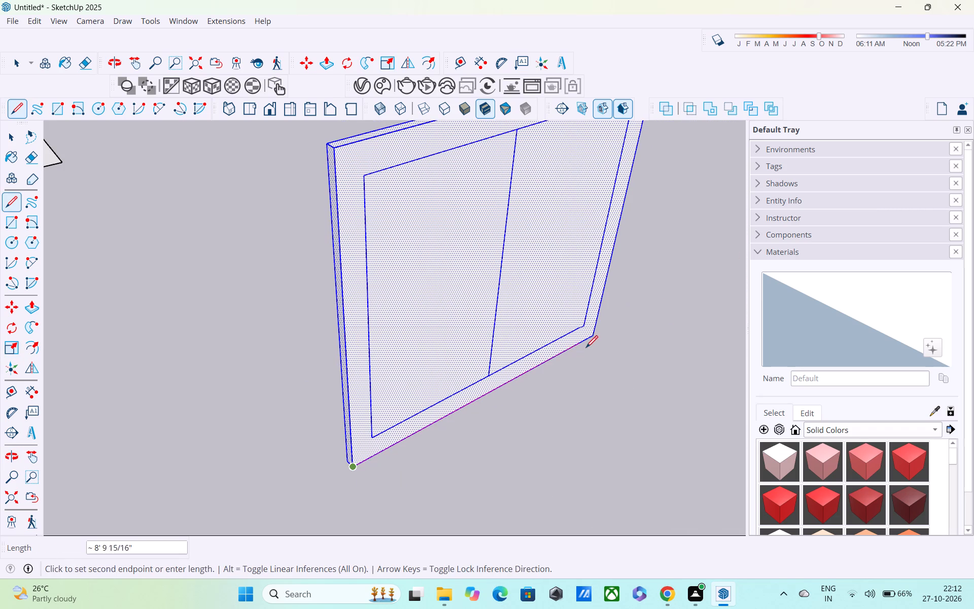
{"action": "key", "text": "Escape"}
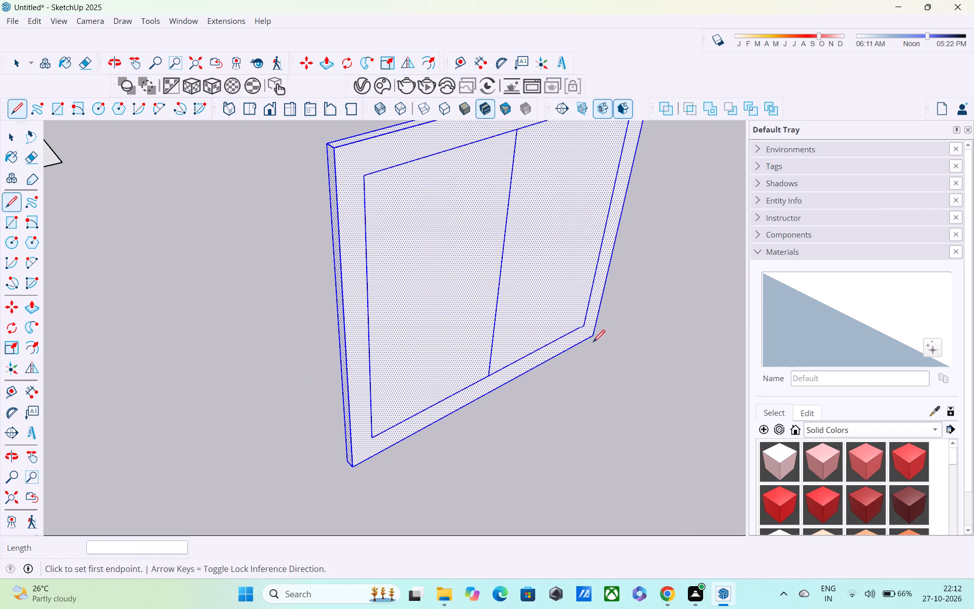
Scale the gate panel's width inward from its left edge once more to about 7' 9", and check the bottom edge's length.
{"action": "key", "text": "s"}
{"action": "scroll", "coordinate": [345, 326], "scroll_direction": "up", "scroll_amount": 2}
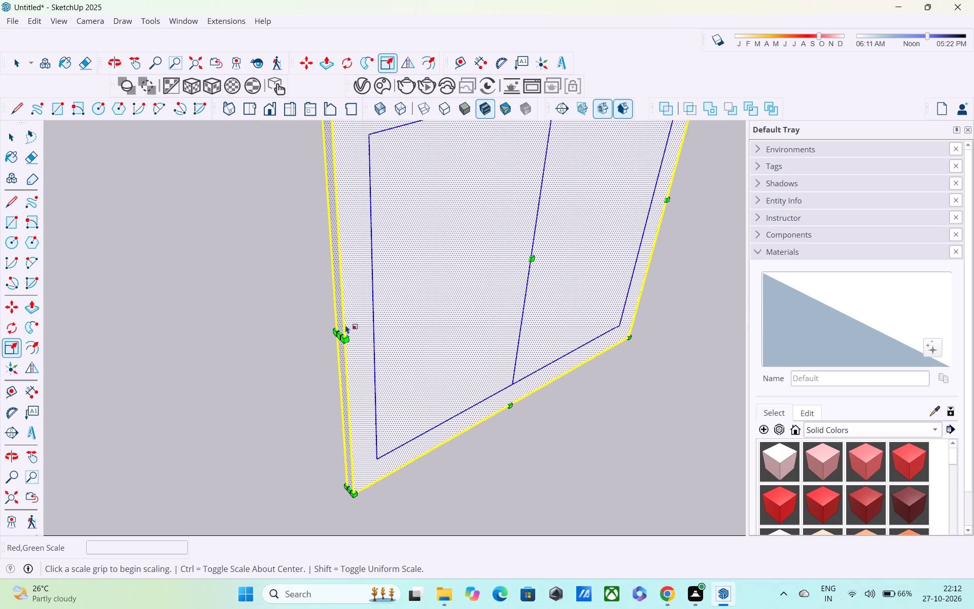
{"action": "scroll", "coordinate": [345, 325], "scroll_direction": "up", "scroll_amount": 5}
{"action": "left_click", "coordinate": [341, 335]}
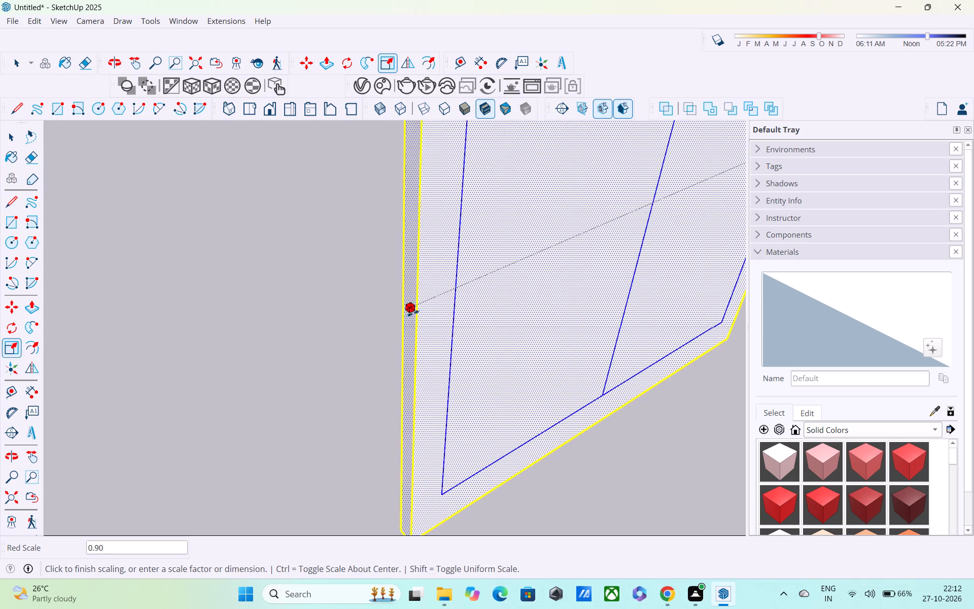
{"action": "left_click", "coordinate": [464, 289]}
{"action": "scroll", "coordinate": [468, 297], "scroll_direction": "down", "scroll_amount": 5}
{"action": "middle_click_drag", "start_coordinate": [463, 327], "coordinate": [440, 339], "text": "shift"}
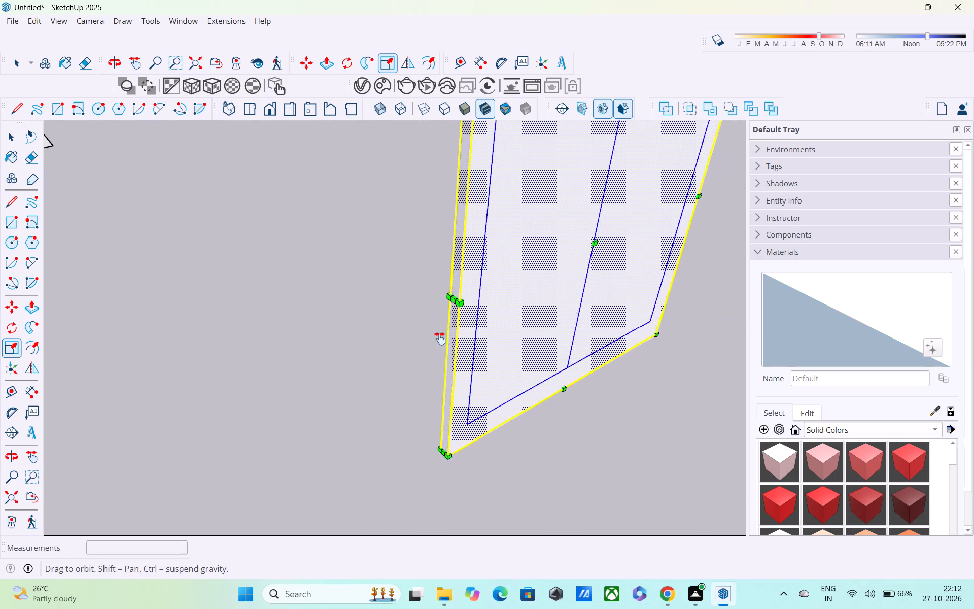
{"action": "middle_click_drag", "start_coordinate": [440, 339], "coordinate": [324, 350], "text": "shift"}
{"action": "scroll", "coordinate": [324, 350], "scroll_direction": "up", "scroll_amount": 1}
{"action": "key", "text": "l"}
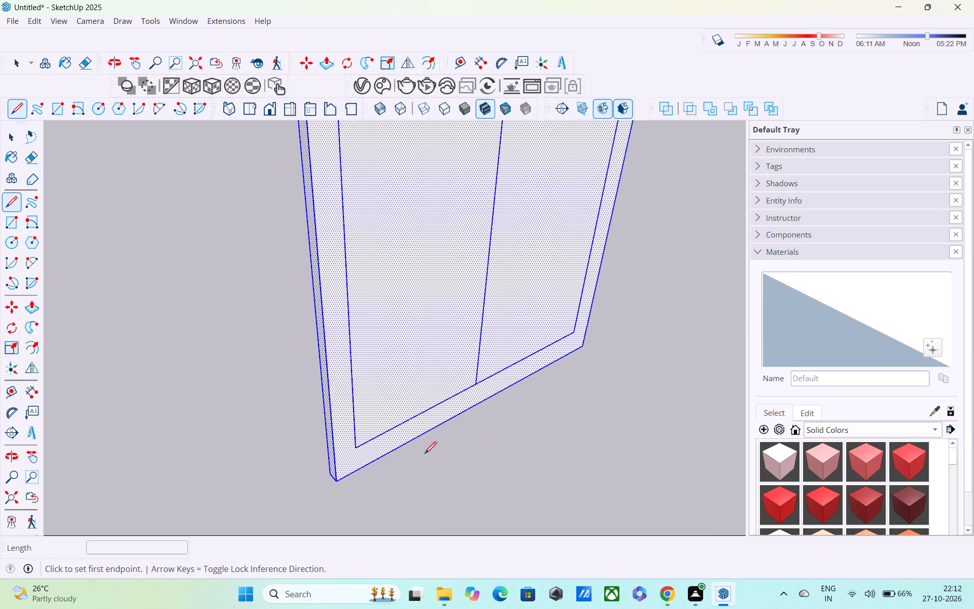
{"action": "left_click", "coordinate": [337, 483]}
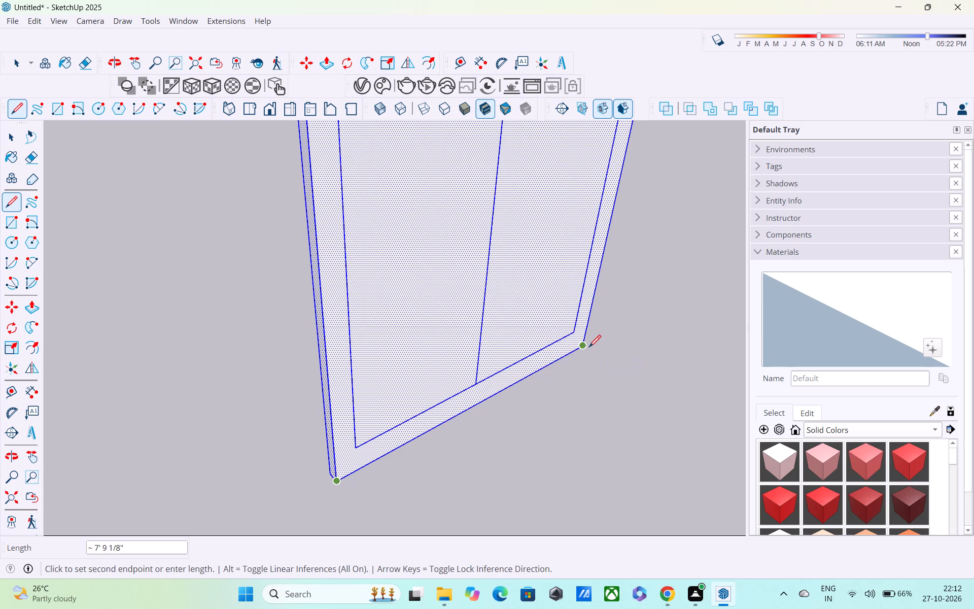
{"action": "key", "text": "Escape"}
Scale the gate panel's height down from the top to about 4' 4", check the left edge's length, and deselect the panel.
{"action": "scroll", "coordinate": [512, 337], "scroll_direction": "down", "scroll_amount": 5}
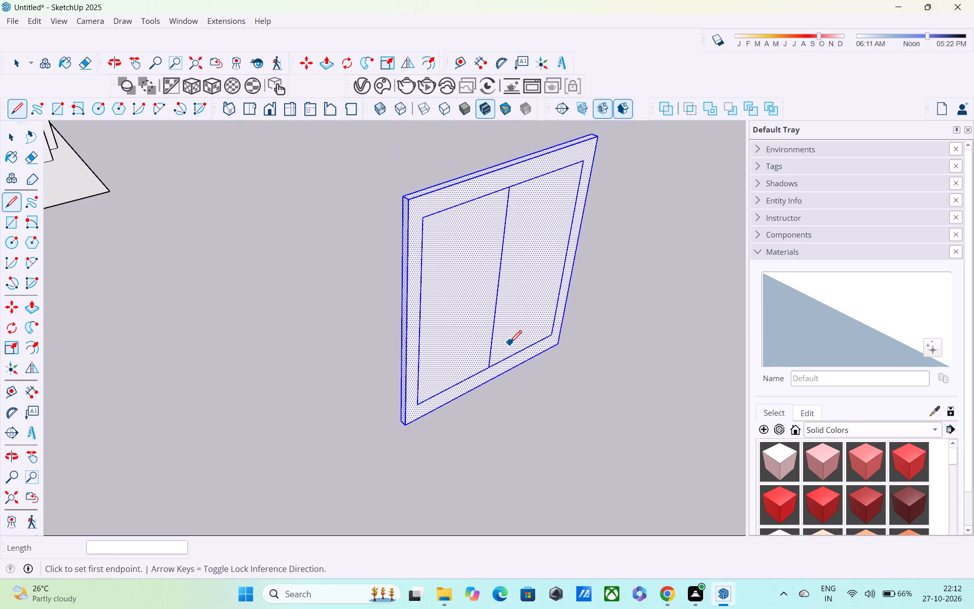
{"action": "middle_click_drag", "start_coordinate": [509, 344], "coordinate": [494, 462], "text": "shift"}
{"action": "scroll", "coordinate": [469, 352], "scroll_direction": "up", "scroll_amount": 3}
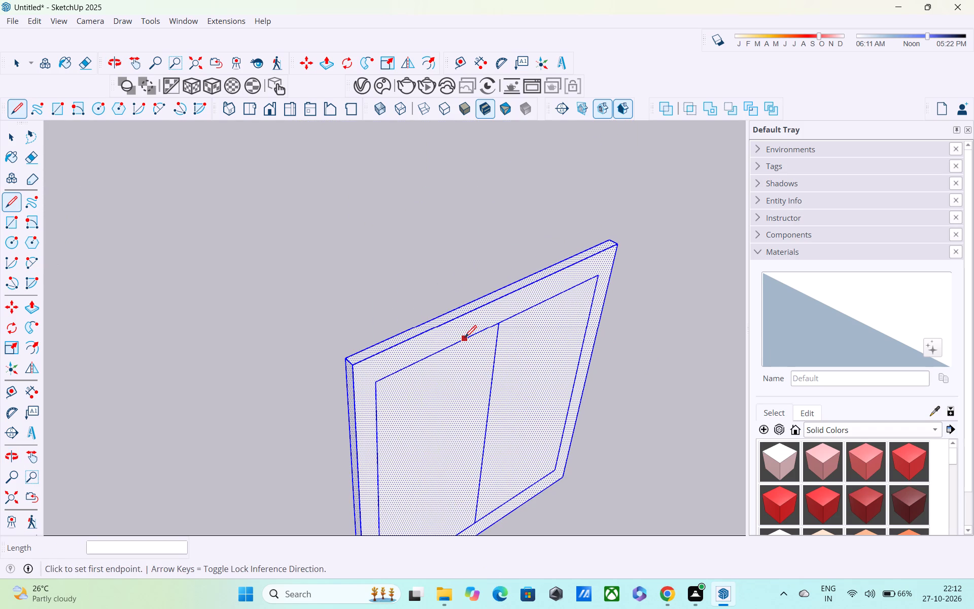
{"action": "key", "text": "s"}
{"action": "scroll", "coordinate": [500, 290], "scroll_direction": "up", "scroll_amount": 4}
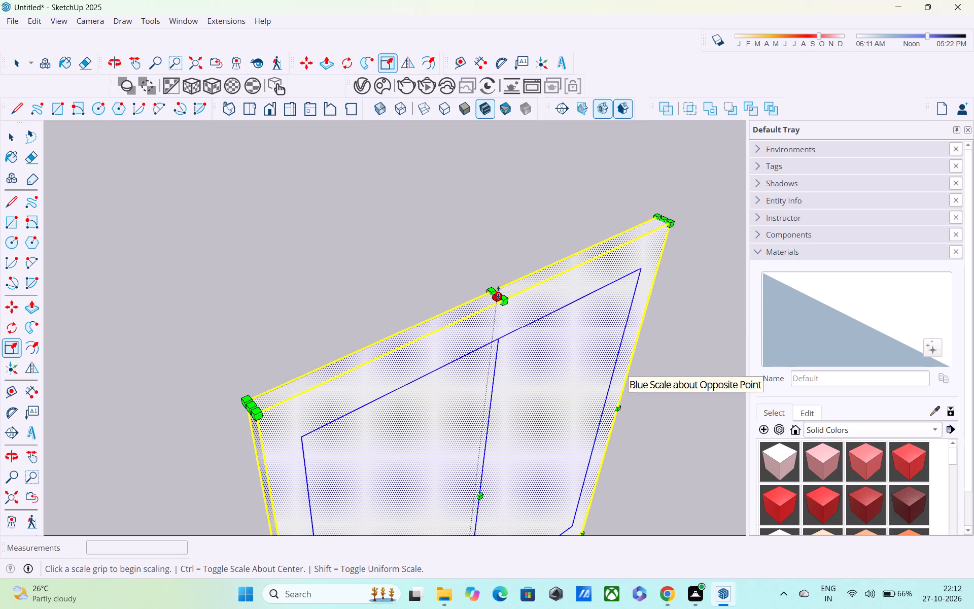
{"action": "left_click", "coordinate": [498, 292]}
{"action": "scroll", "coordinate": [500, 355], "scroll_direction": "down", "scroll_amount": 4}
{"action": "scroll", "coordinate": [499, 359], "scroll_direction": "up", "scroll_amount": 1}
{"action": "middle_click_drag", "start_coordinate": [495, 356], "coordinate": [481, 187], "text": "shift"}
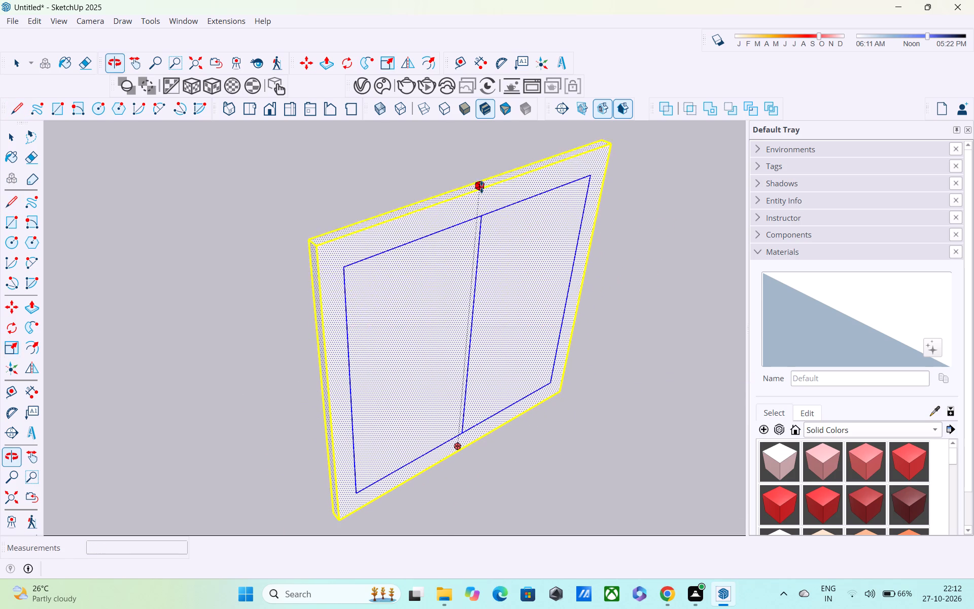
{"action": "middle_click_drag", "start_coordinate": [501, 309], "coordinate": [489, 186]}
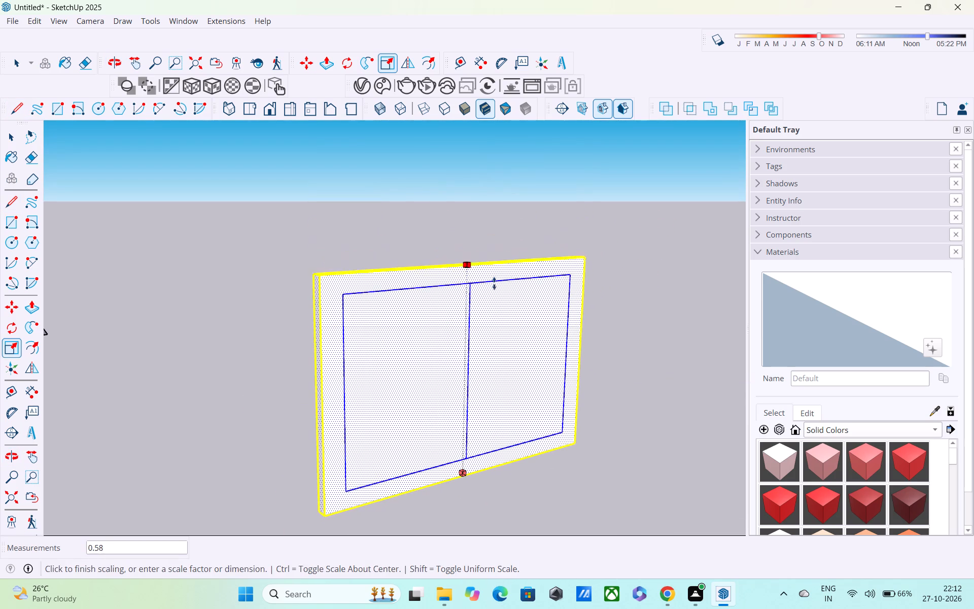
{"action": "left_click", "coordinate": [494, 298]}
{"action": "key", "text": "l"}
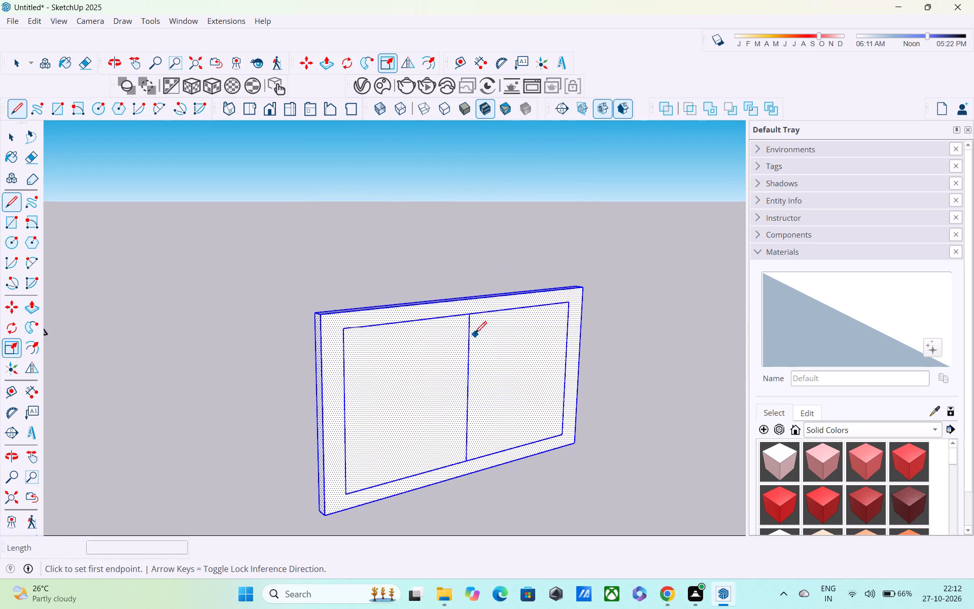
{"action": "left_click", "coordinate": [323, 517]}
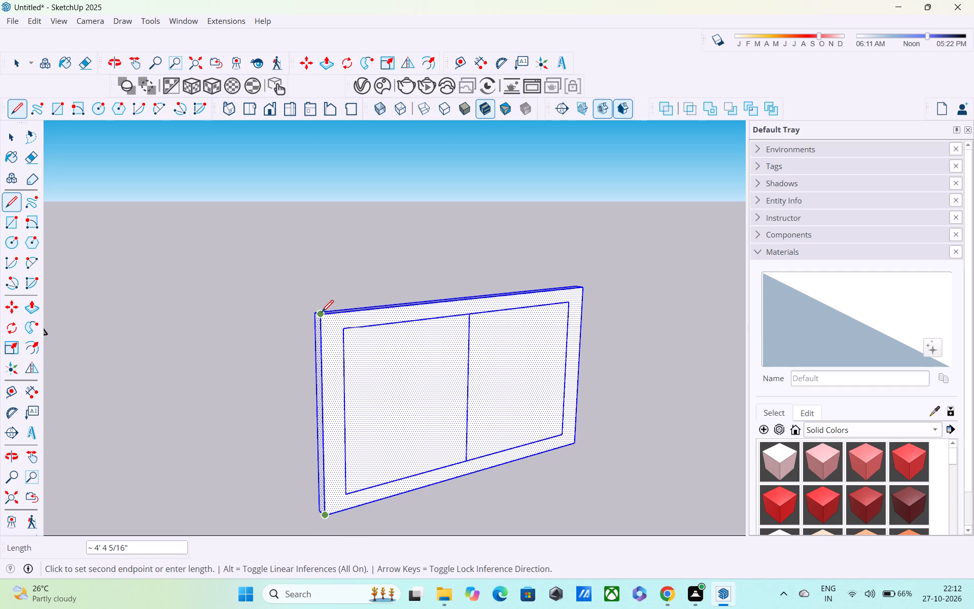
{"action": "key", "text": "Escape"}
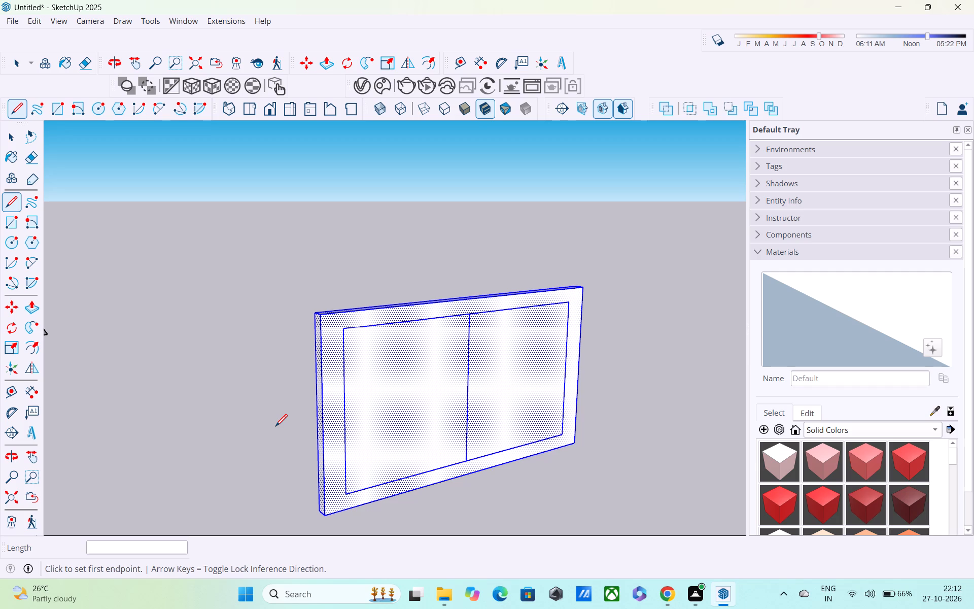
{"action": "key", "text": "Escape"}
{"action": "middle_click_drag", "start_coordinate": [498, 437], "coordinate": [461, 421]}
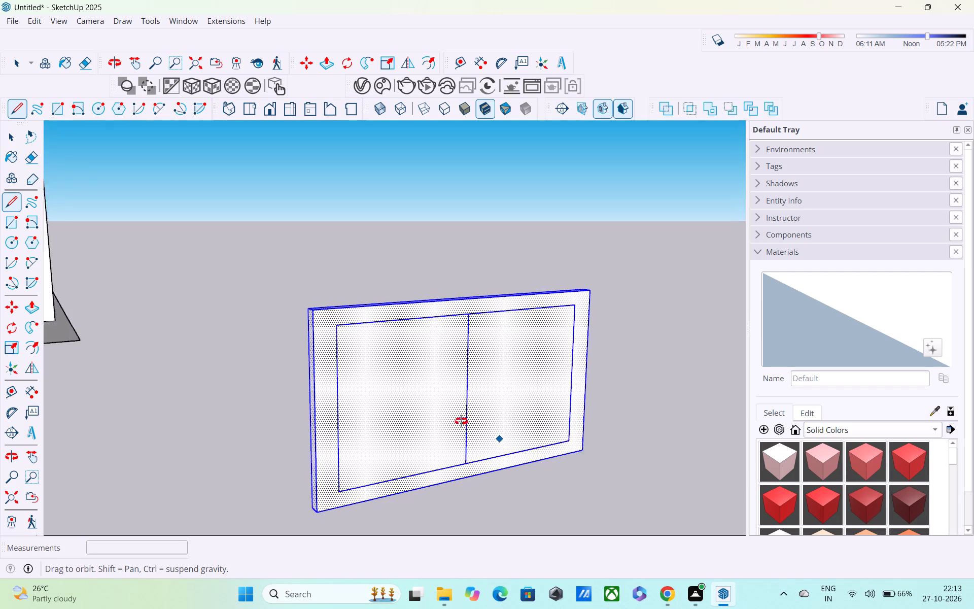
{"action": "middle_click_drag", "start_coordinate": [461, 421], "coordinate": [398, 388]}
{"action": "key", "text": "space"}
{"action": "left_click", "coordinate": [224, 464]}
Check the width of the gate panel's left frame border at the inner rectangle's lower-left corner.
{"action": "middle_click_drag", "start_coordinate": [587, 543], "coordinate": [476, 512]}
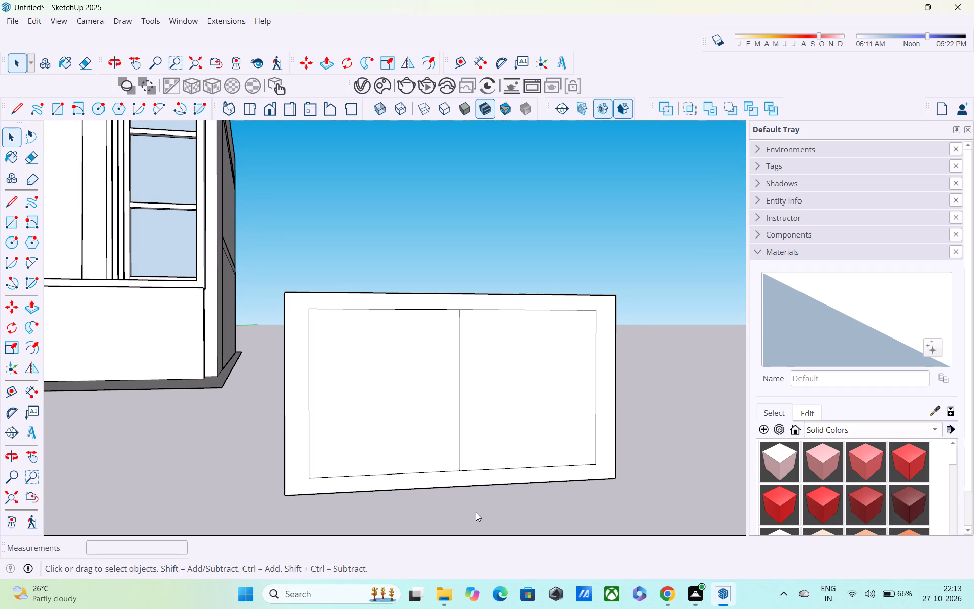
{"action": "middle_click_drag", "start_coordinate": [476, 512], "coordinate": [474, 511]}
{"action": "scroll", "coordinate": [472, 509], "scroll_direction": "down", "scroll_amount": 3}
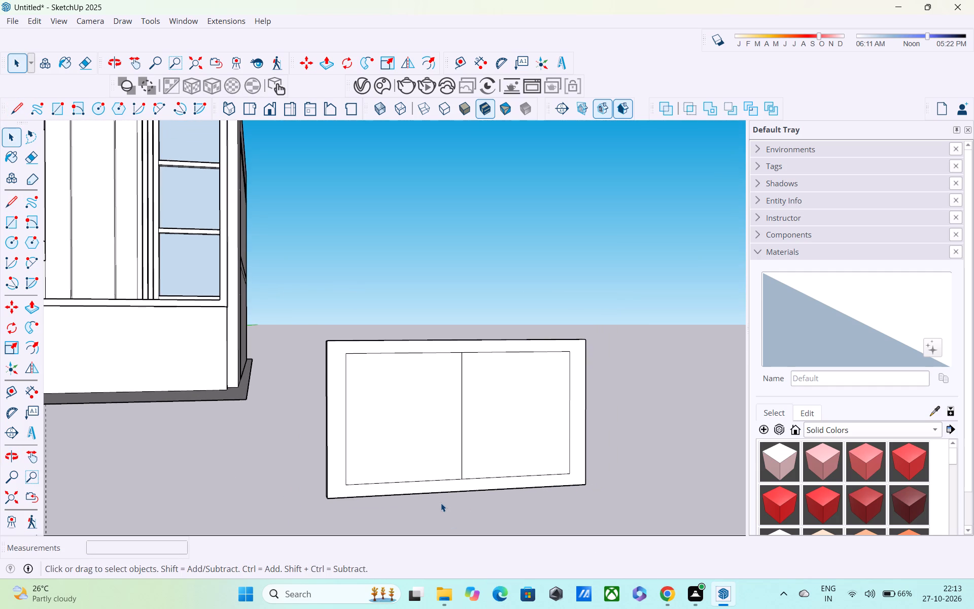
{"action": "key", "text": "l"}
{"action": "scroll", "coordinate": [391, 495], "scroll_direction": "up", "scroll_amount": 2}
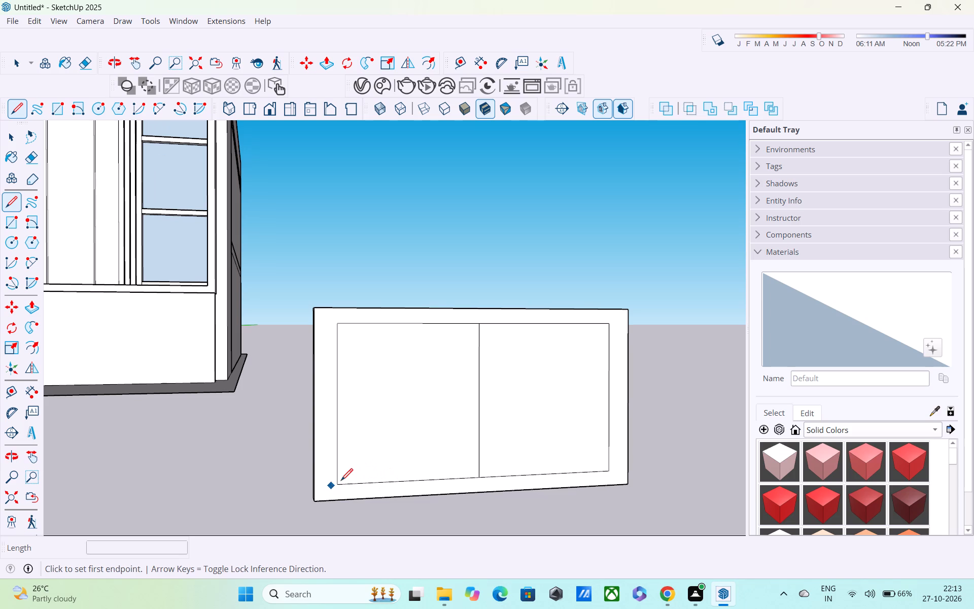
{"action": "left_click", "coordinate": [335, 488]}
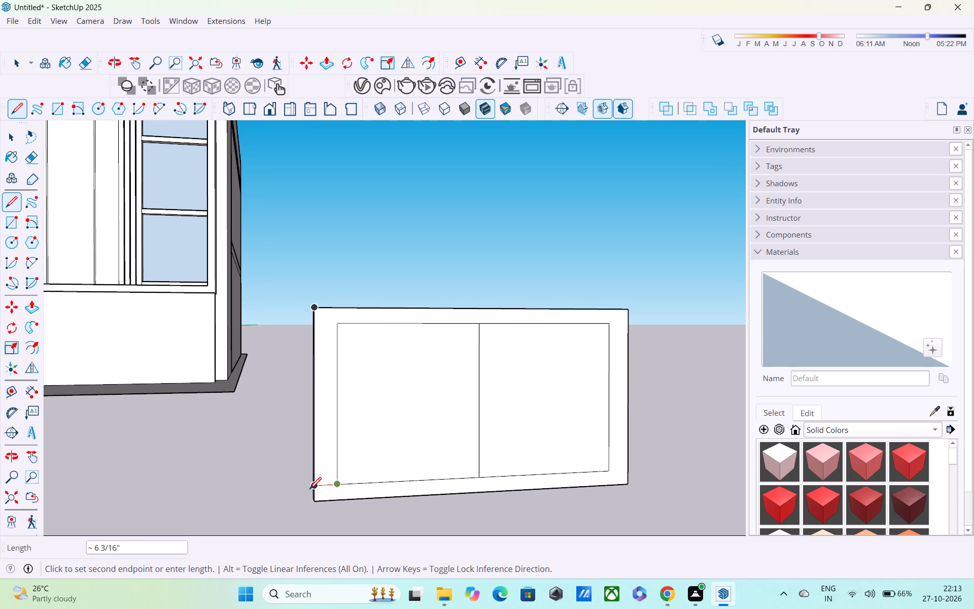
{"action": "key", "text": "Escape"}
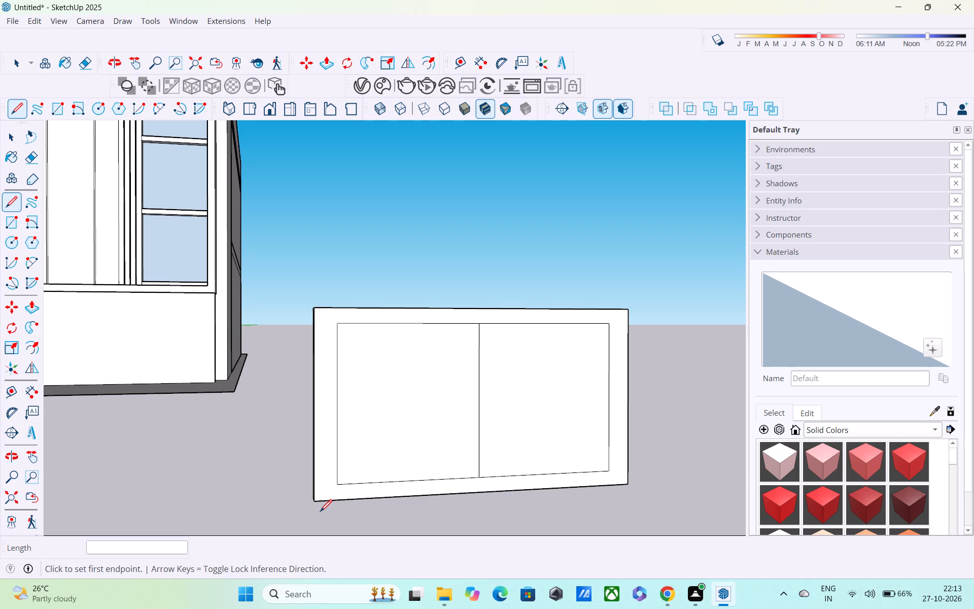
{"action": "key", "text": "space"}
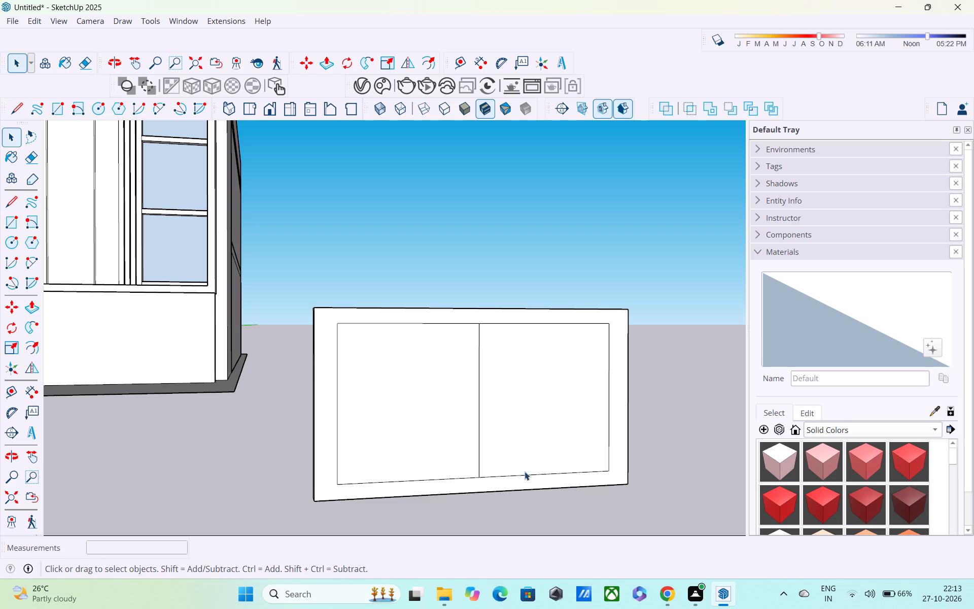
Copy the gate panel's vertical centre line 2" to the left.
{"action": "left_click", "coordinate": [479, 402]}
{"action": "key", "text": "m"}
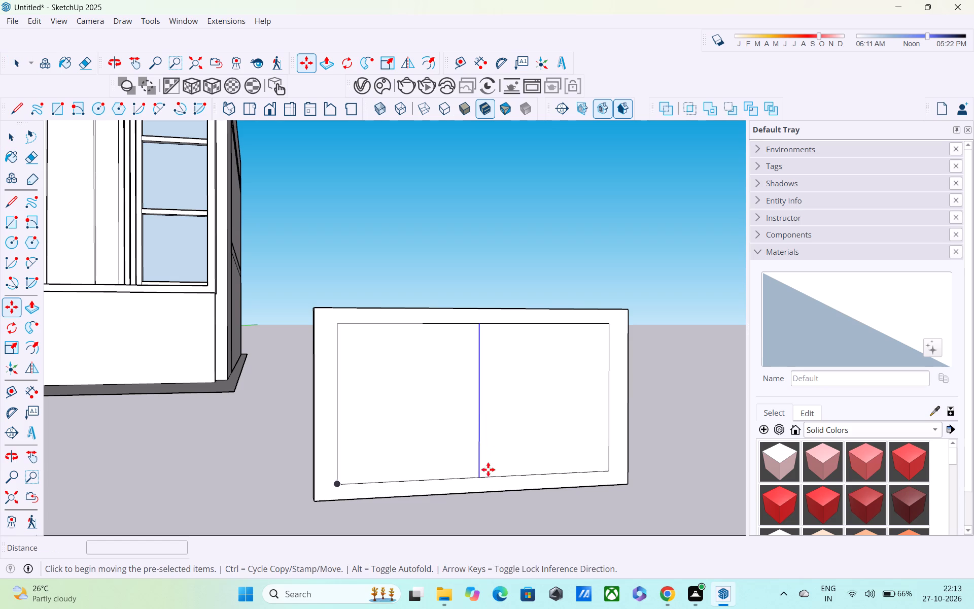
{"action": "left_click", "coordinate": [482, 475]}
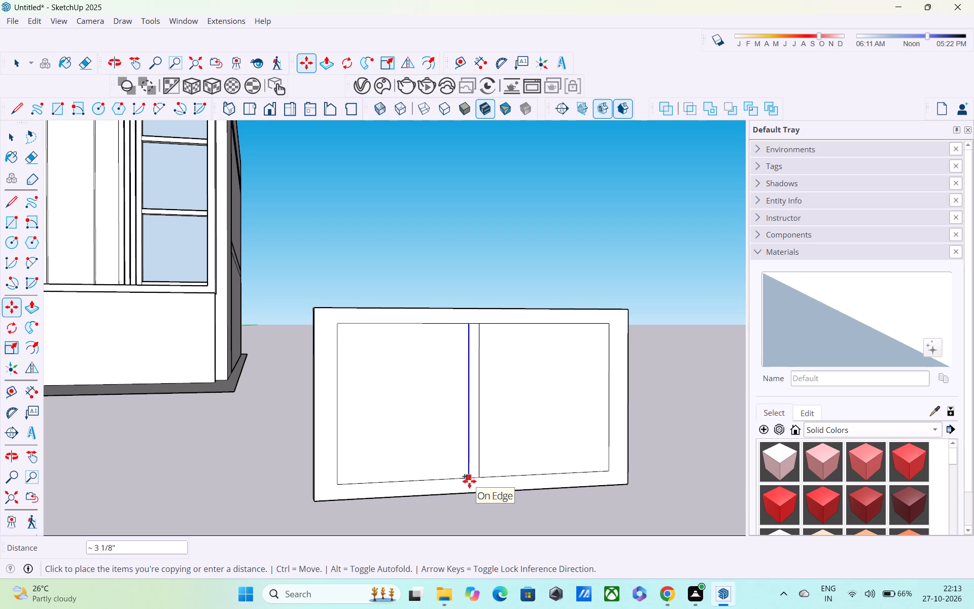
{"action": "type", "text": "2\""}
{"action": "key", "text": "Return"}
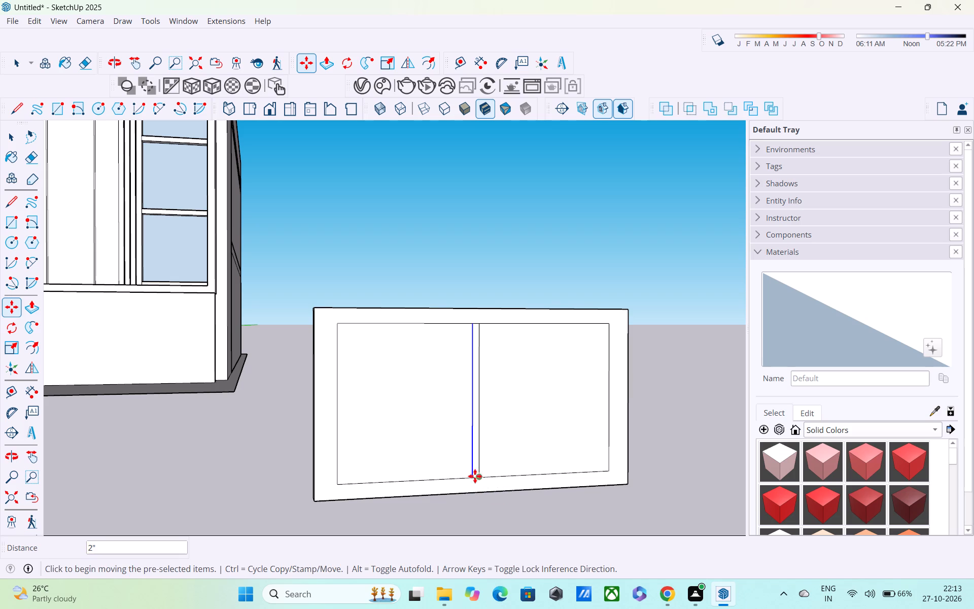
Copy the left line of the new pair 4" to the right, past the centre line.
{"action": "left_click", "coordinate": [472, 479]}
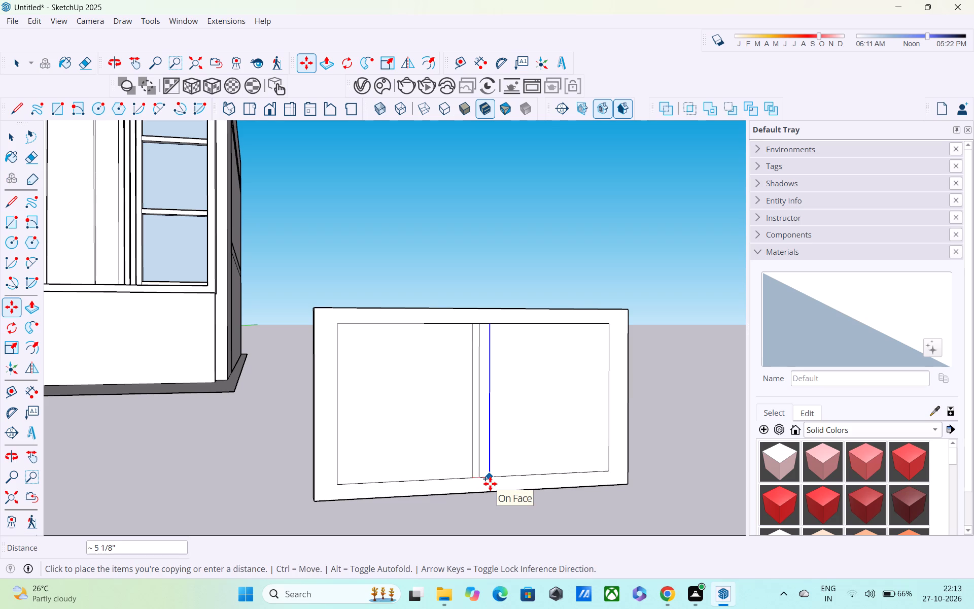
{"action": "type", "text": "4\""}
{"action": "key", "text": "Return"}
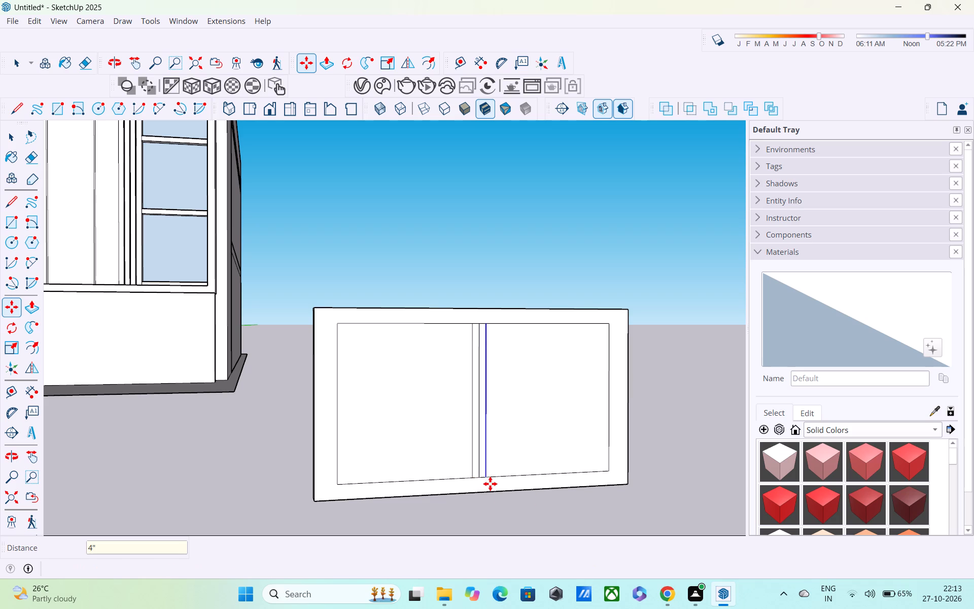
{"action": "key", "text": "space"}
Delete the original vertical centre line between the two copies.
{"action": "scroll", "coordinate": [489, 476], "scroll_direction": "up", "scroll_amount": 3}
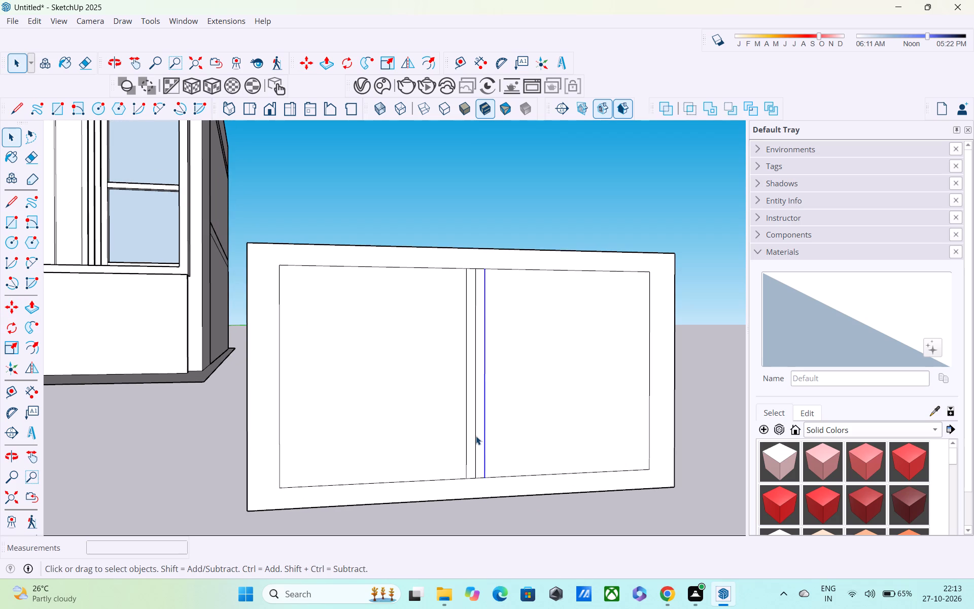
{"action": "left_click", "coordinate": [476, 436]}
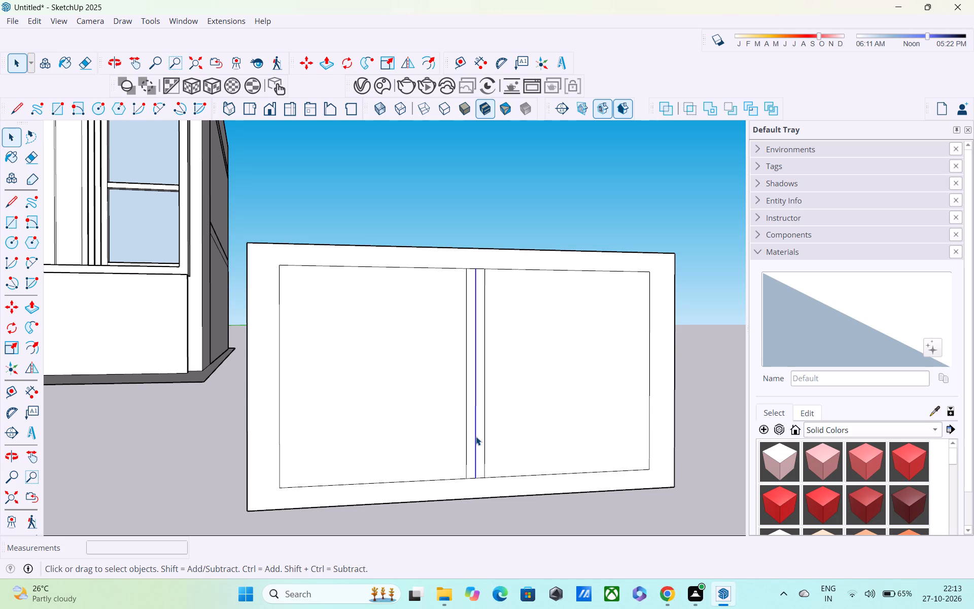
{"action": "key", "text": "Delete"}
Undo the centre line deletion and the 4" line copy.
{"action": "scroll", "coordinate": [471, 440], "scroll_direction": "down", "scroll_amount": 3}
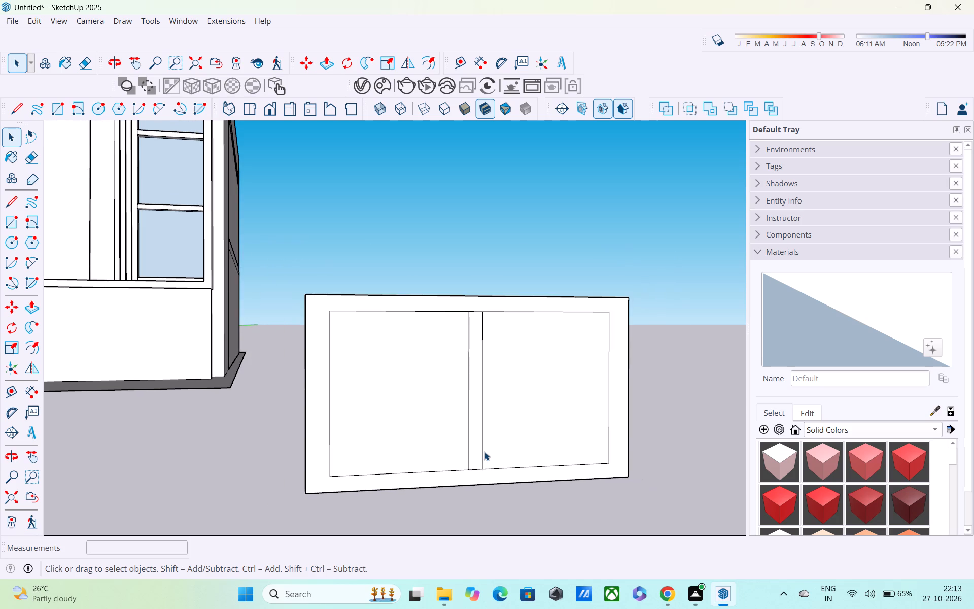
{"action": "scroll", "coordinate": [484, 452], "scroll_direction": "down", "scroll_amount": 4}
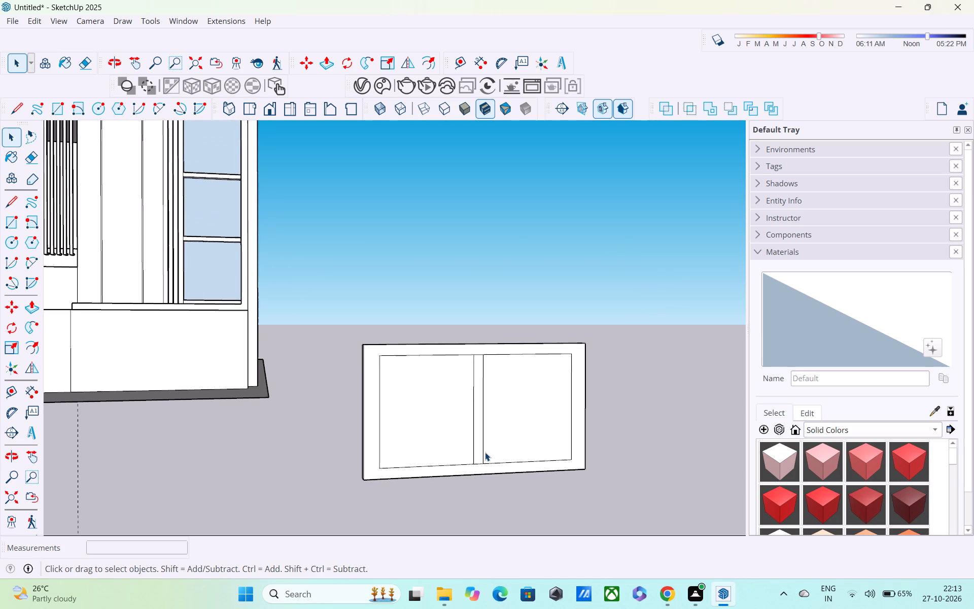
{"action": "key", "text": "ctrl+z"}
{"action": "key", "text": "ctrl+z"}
Copy the right line of the 2" central pair 4" to the right along the panel's inner bottom edge.
{"action": "scroll", "coordinate": [486, 462], "scroll_direction": "up", "scroll_amount": 1}
{"action": "middle_click_drag", "start_coordinate": [486, 462], "coordinate": [460, 387]}
{"action": "scroll", "coordinate": [482, 428], "scroll_direction": "up", "scroll_amount": 4}
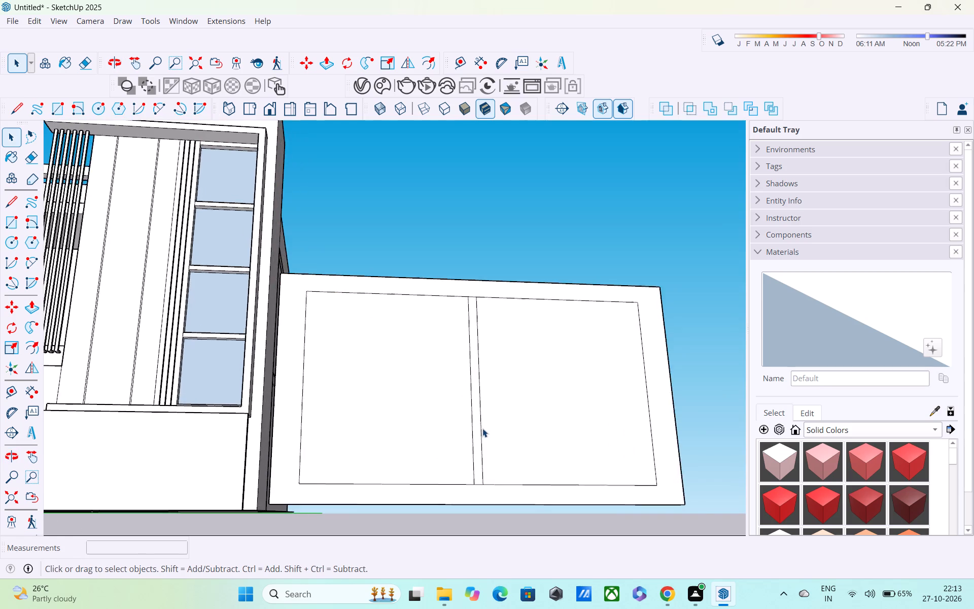
{"action": "scroll", "coordinate": [483, 428], "scroll_direction": "up", "scroll_amount": 1}
{"action": "middle_click_drag", "start_coordinate": [486, 433], "coordinate": [435, 439]}
{"action": "scroll", "coordinate": [436, 432], "scroll_direction": "down", "scroll_amount": 4}
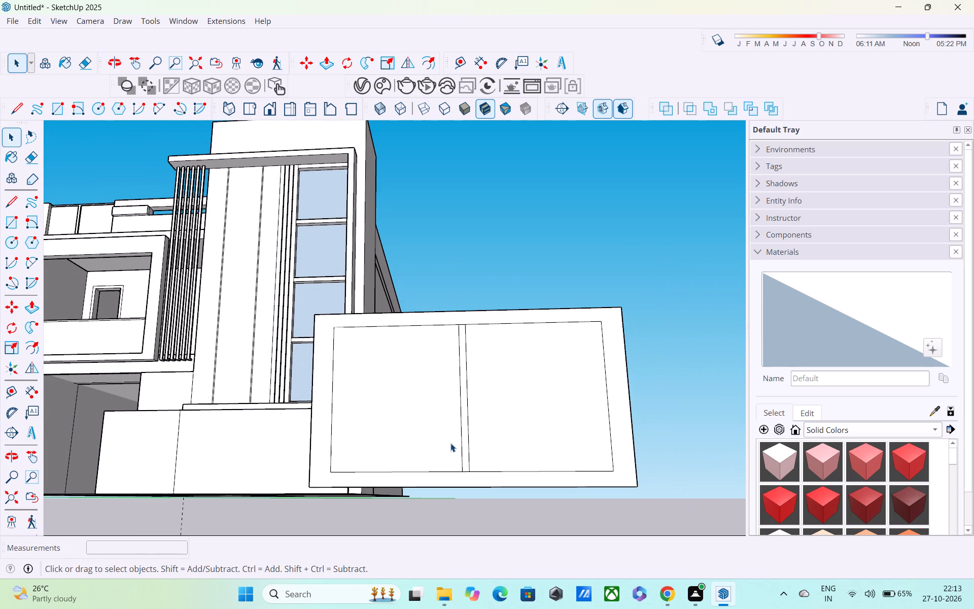
{"action": "scroll", "coordinate": [451, 448], "scroll_direction": "down", "scroll_amount": 1}
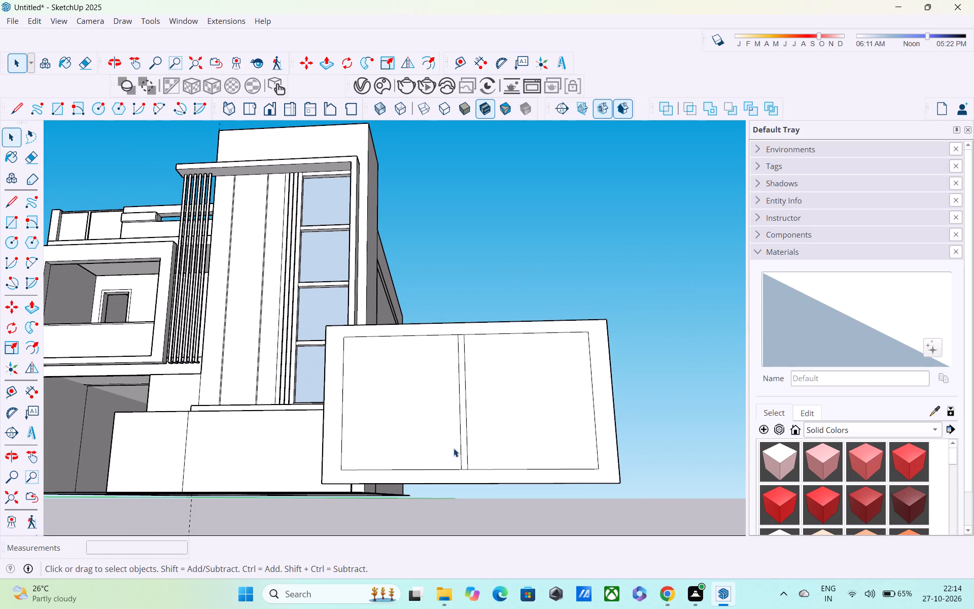
{"action": "scroll", "coordinate": [467, 430], "scroll_direction": "up", "scroll_amount": 3}
{"action": "left_click", "coordinate": [466, 410]}
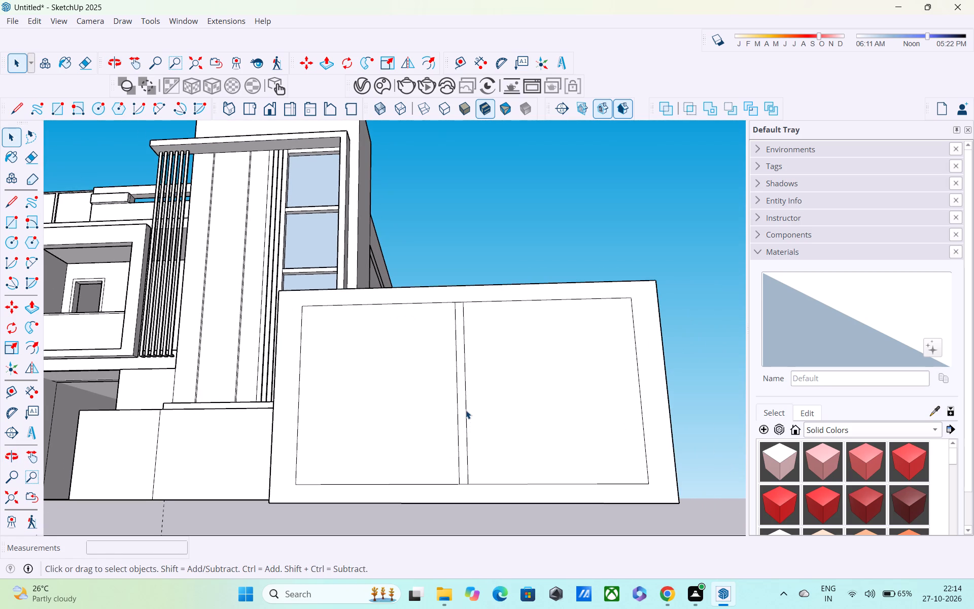
{"action": "key", "text": "m"}
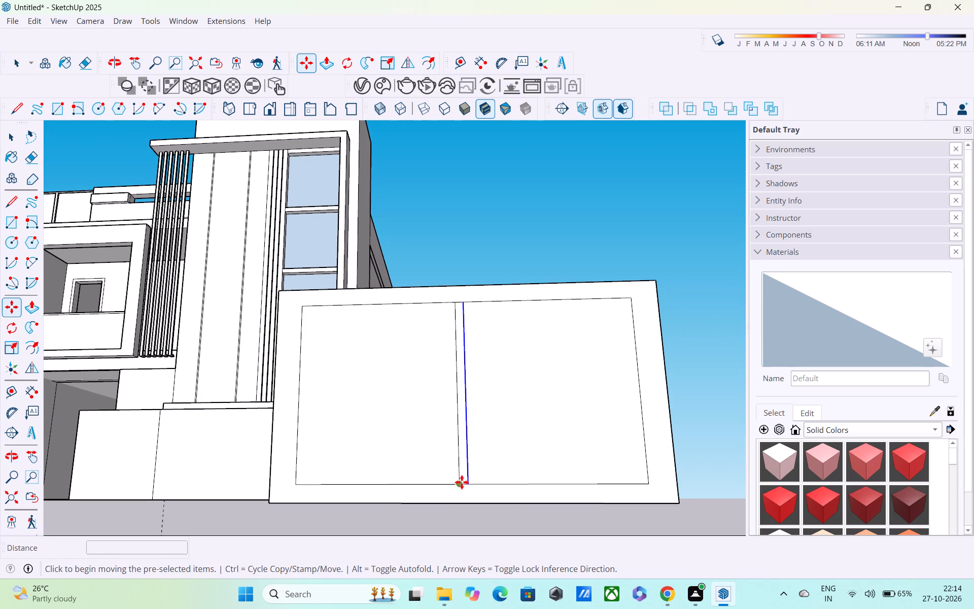
{"action": "left_click", "coordinate": [468, 483]}
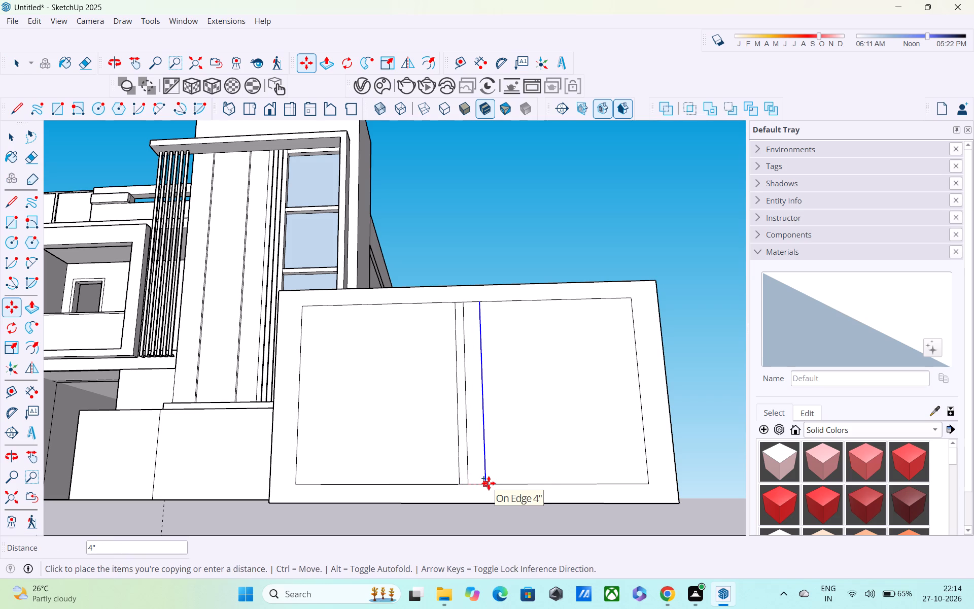
{"action": "left_click", "coordinate": [489, 483]}
{"action": "left_click", "coordinate": [489, 483]}
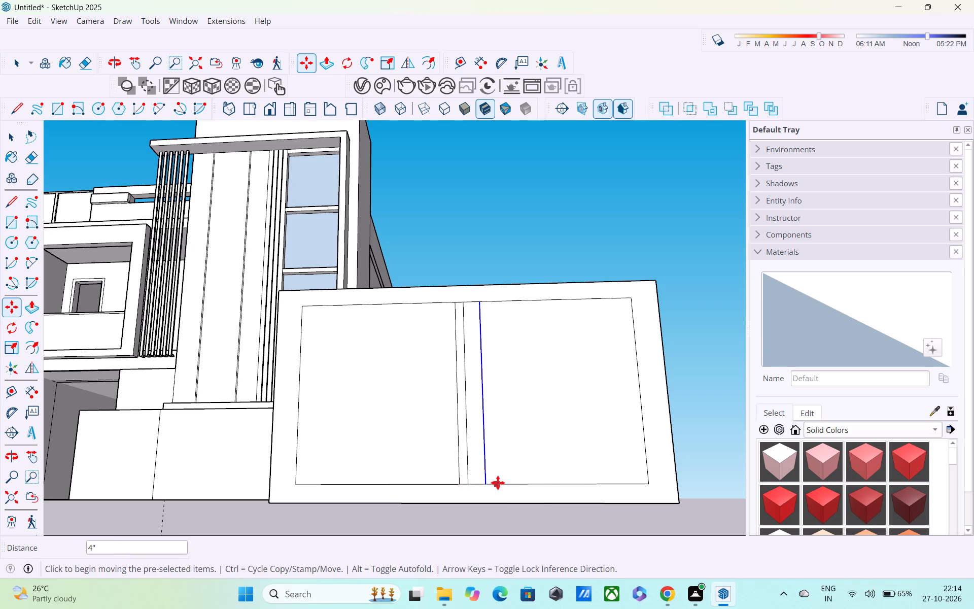
Copy the new right-hand line another 1" to the right to form a narrow strip.
{"action": "left_click", "coordinate": [486, 482]}
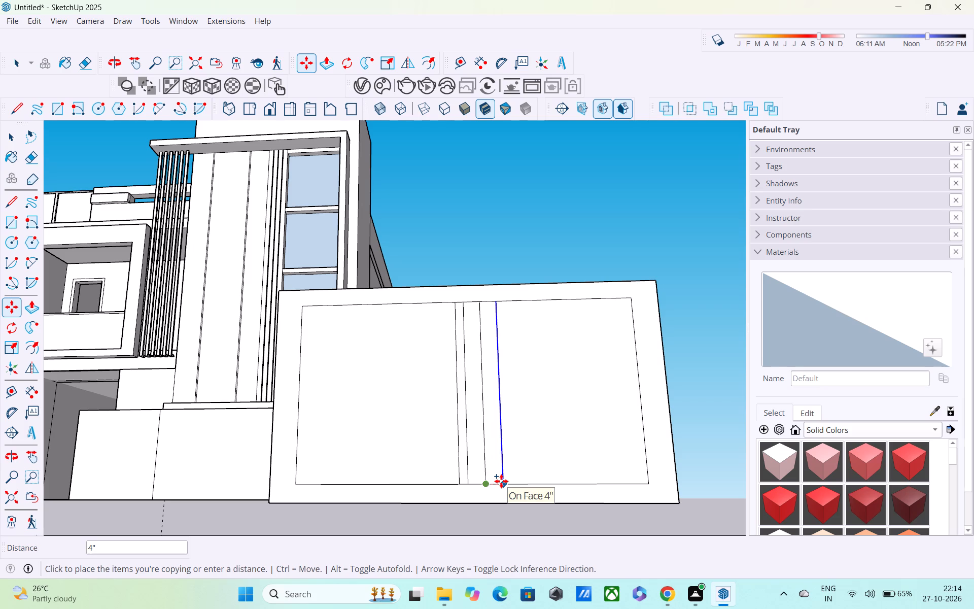
{"action": "type", "text": "1\""}
{"action": "key", "text": "Return"}
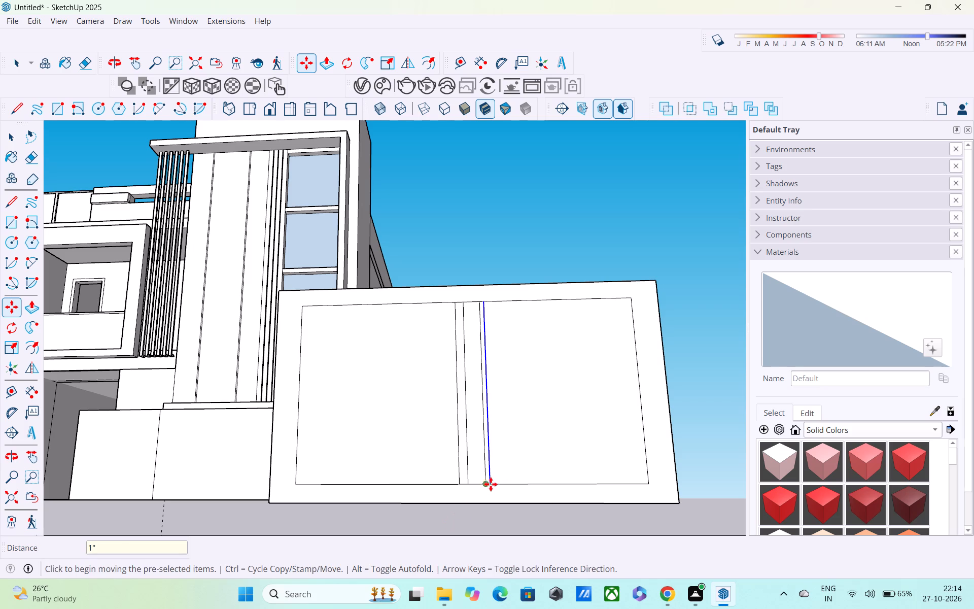
{"action": "key", "text": "space"}
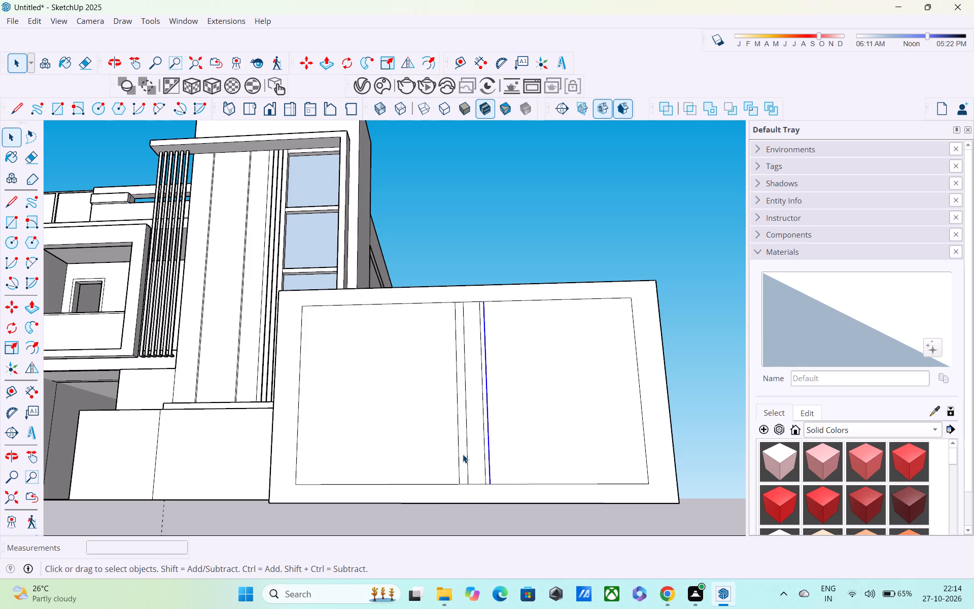
Copy the left line of the 2" central pair 4" to the left.
{"action": "left_click", "coordinate": [459, 444]}
{"action": "key", "text": "m"}
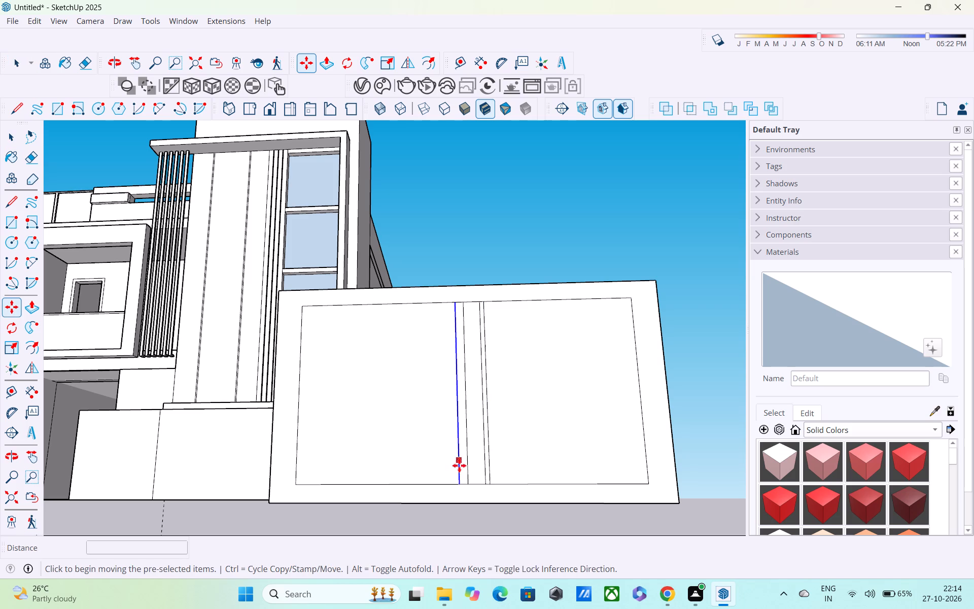
{"action": "left_click", "coordinate": [458, 487]}
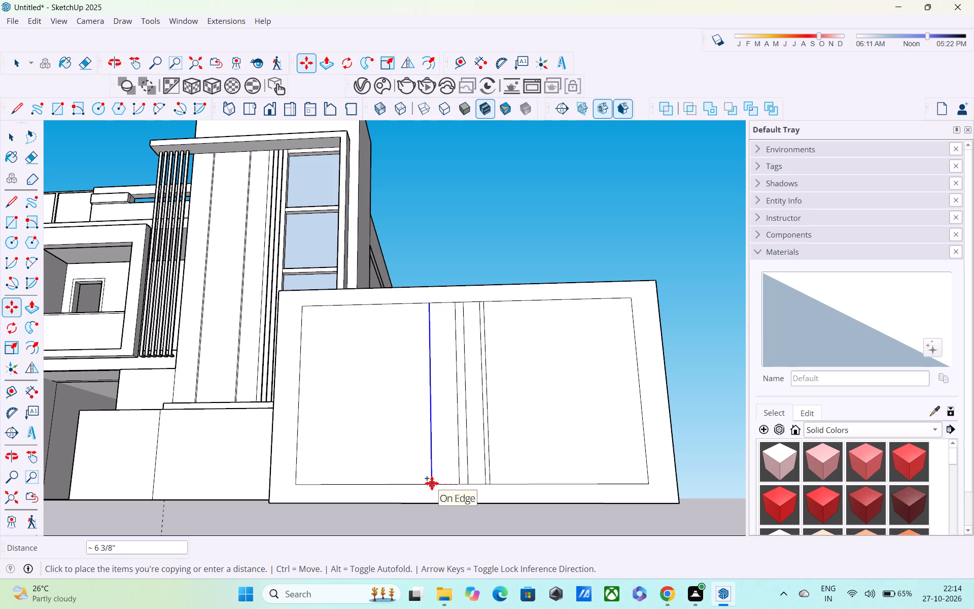
{"action": "type", "text": "4\""}
{"action": "key", "text": "Return"}
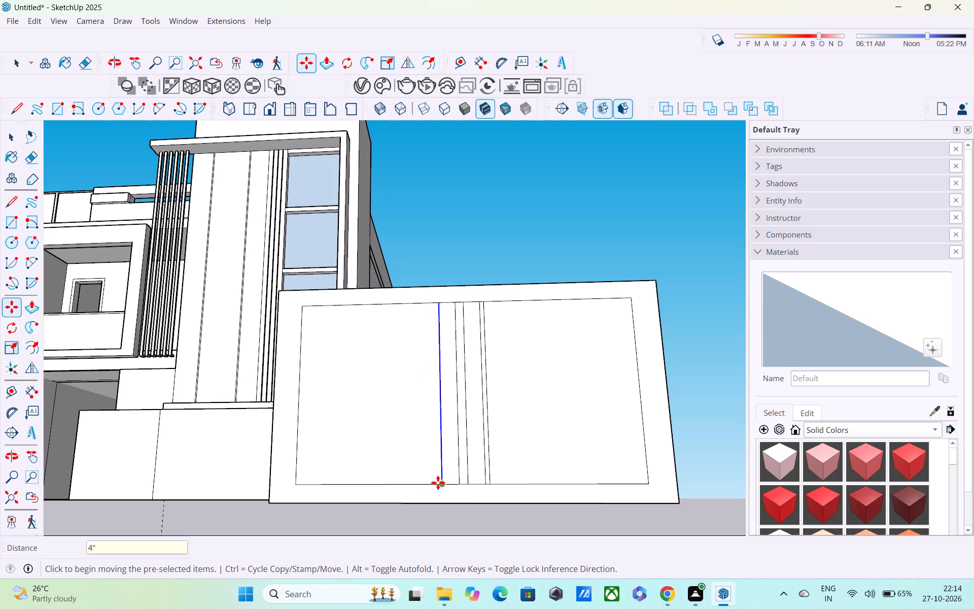
Copy the new left-hand line another 1" to the left to form a matching narrow strip.
{"action": "left_click", "coordinate": [441, 484]}
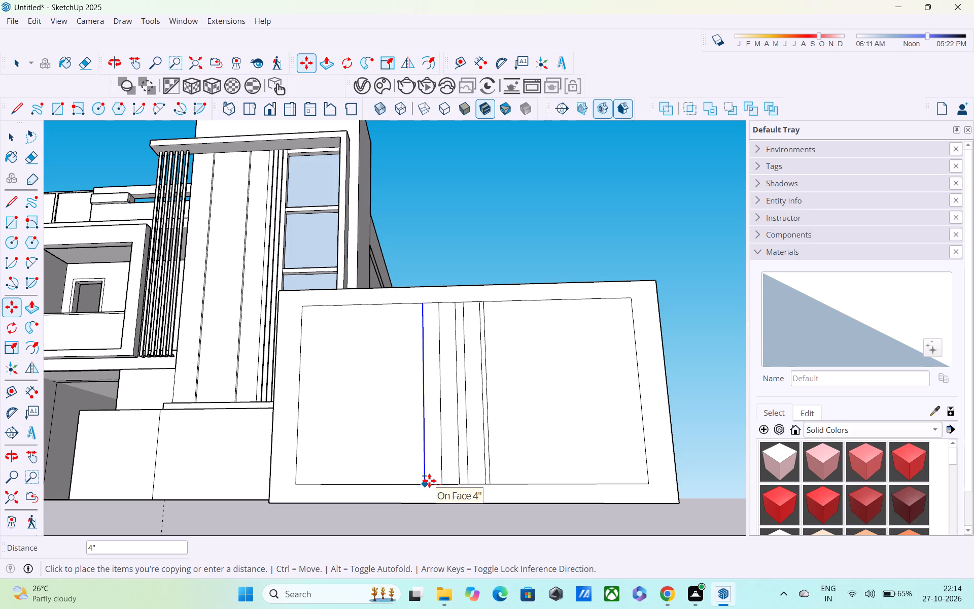
{"action": "type", "text": "1\"'"}
{"action": "key", "text": "BackSpace"}
{"action": "key", "text": "Return"}
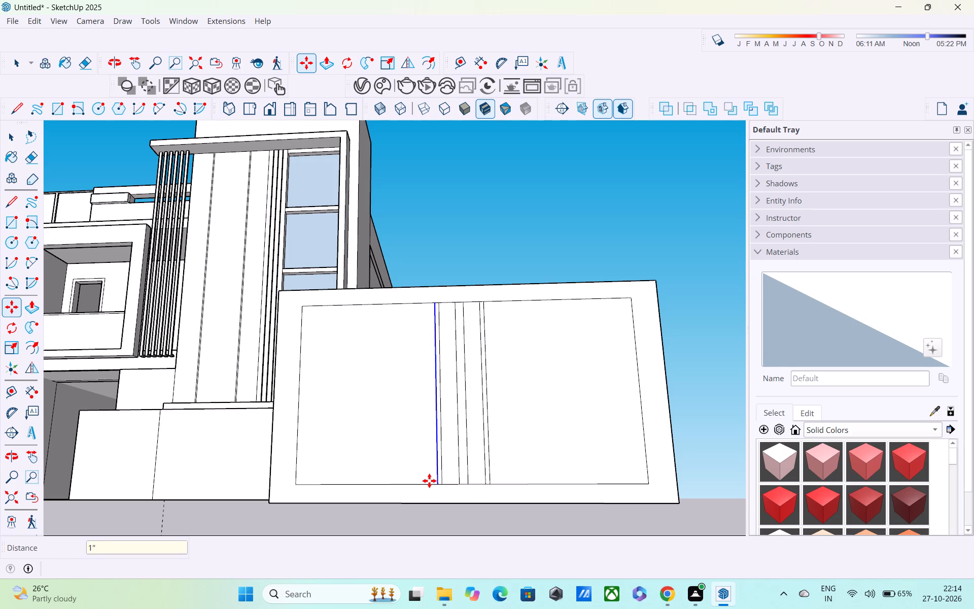
{"action": "key", "text": "space"}
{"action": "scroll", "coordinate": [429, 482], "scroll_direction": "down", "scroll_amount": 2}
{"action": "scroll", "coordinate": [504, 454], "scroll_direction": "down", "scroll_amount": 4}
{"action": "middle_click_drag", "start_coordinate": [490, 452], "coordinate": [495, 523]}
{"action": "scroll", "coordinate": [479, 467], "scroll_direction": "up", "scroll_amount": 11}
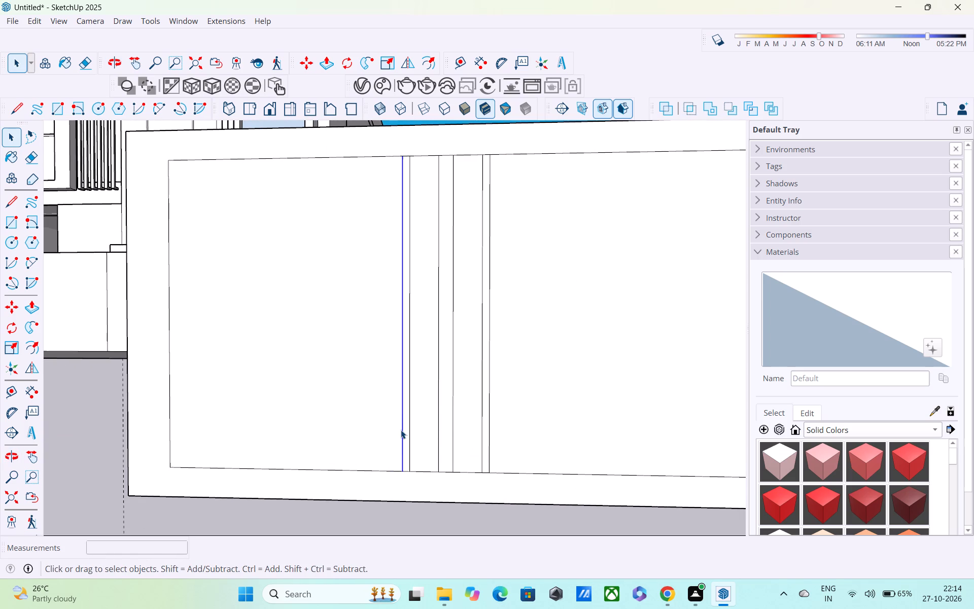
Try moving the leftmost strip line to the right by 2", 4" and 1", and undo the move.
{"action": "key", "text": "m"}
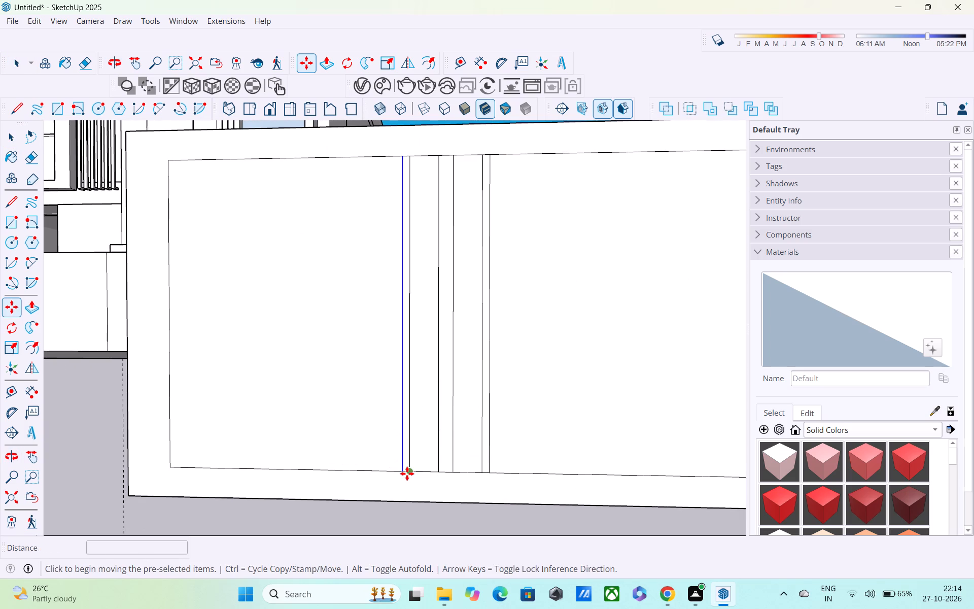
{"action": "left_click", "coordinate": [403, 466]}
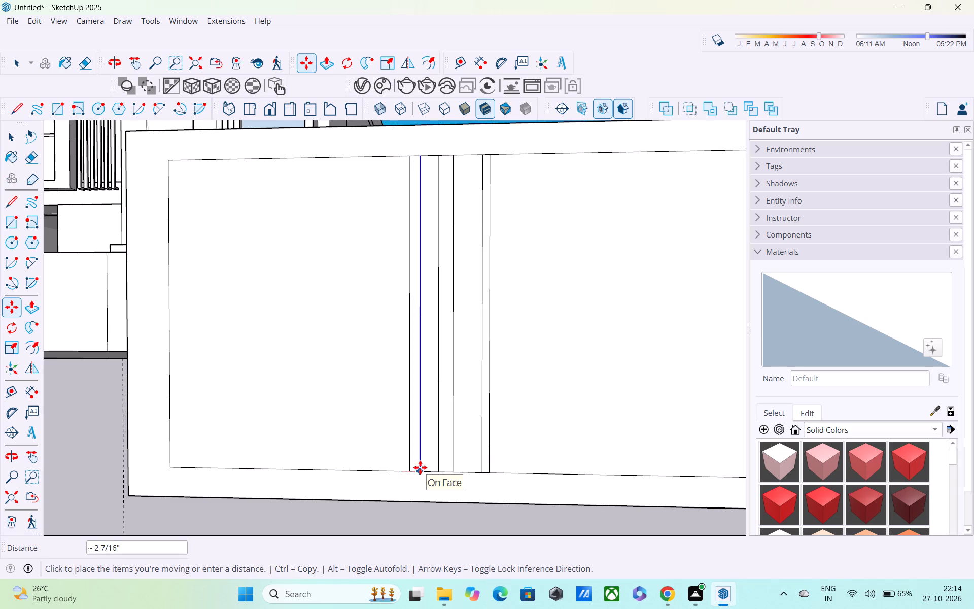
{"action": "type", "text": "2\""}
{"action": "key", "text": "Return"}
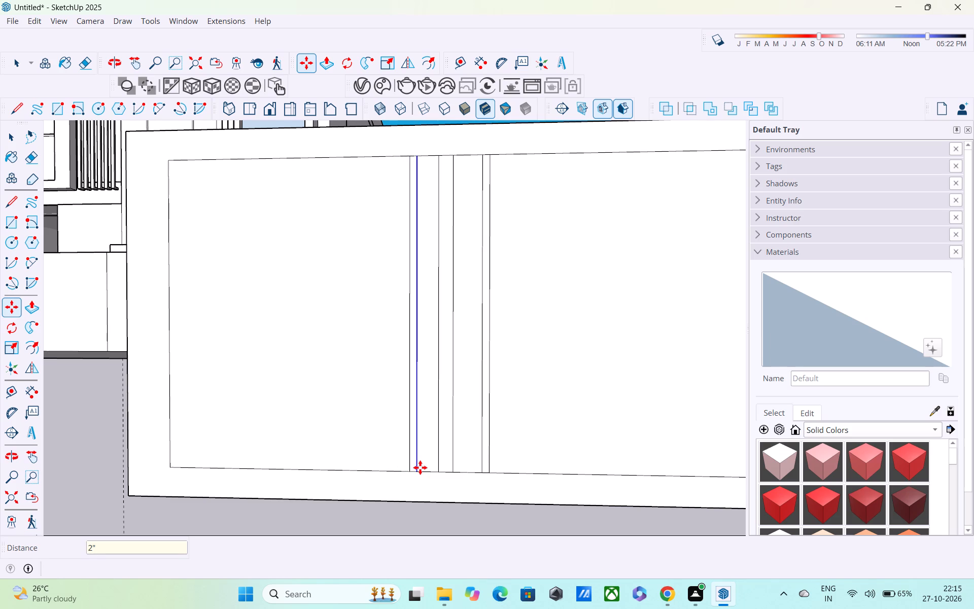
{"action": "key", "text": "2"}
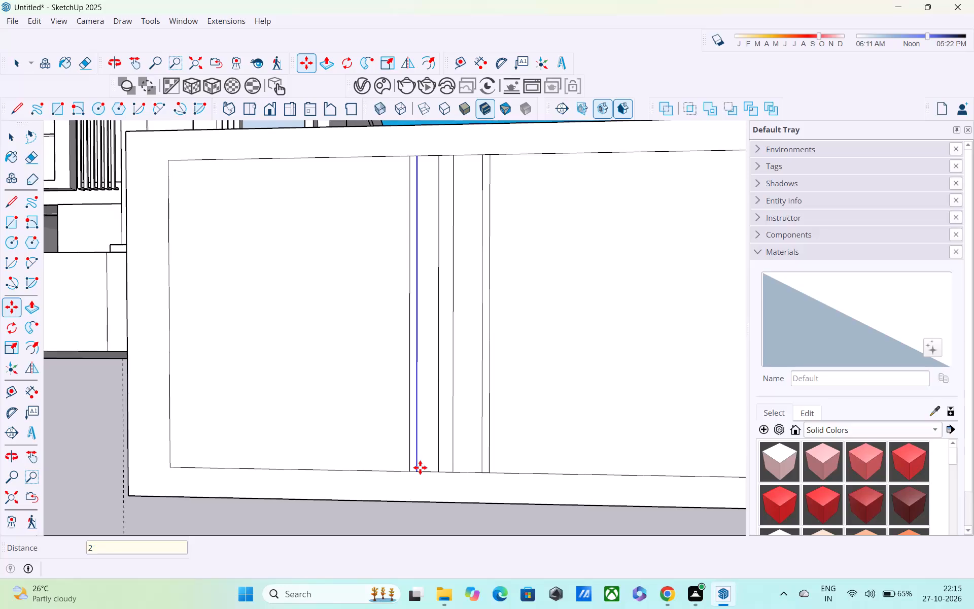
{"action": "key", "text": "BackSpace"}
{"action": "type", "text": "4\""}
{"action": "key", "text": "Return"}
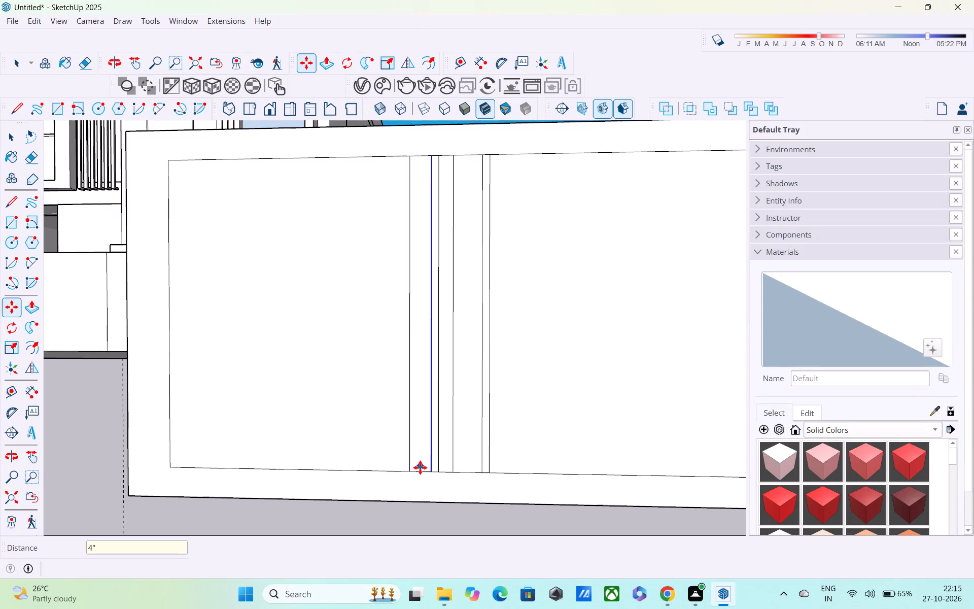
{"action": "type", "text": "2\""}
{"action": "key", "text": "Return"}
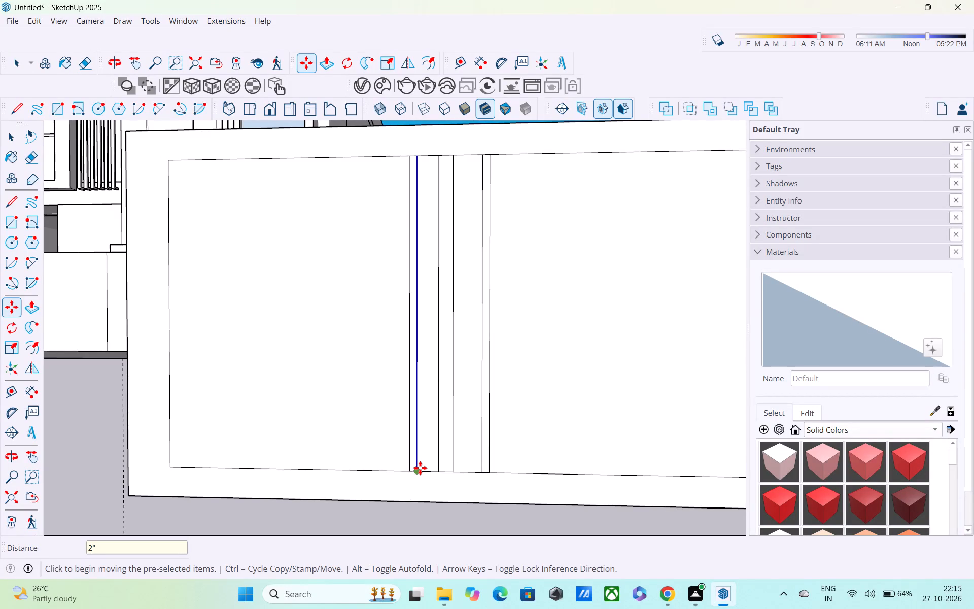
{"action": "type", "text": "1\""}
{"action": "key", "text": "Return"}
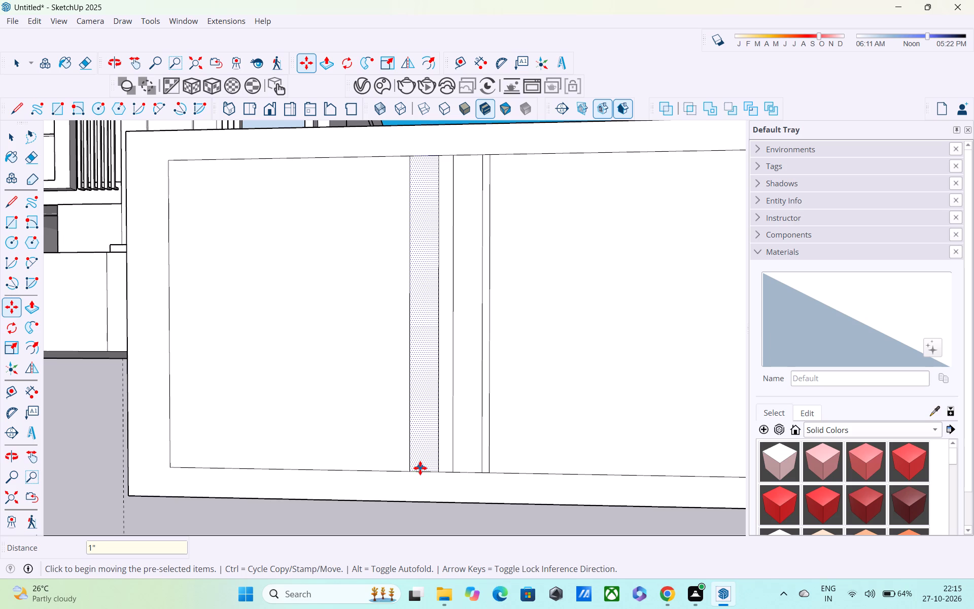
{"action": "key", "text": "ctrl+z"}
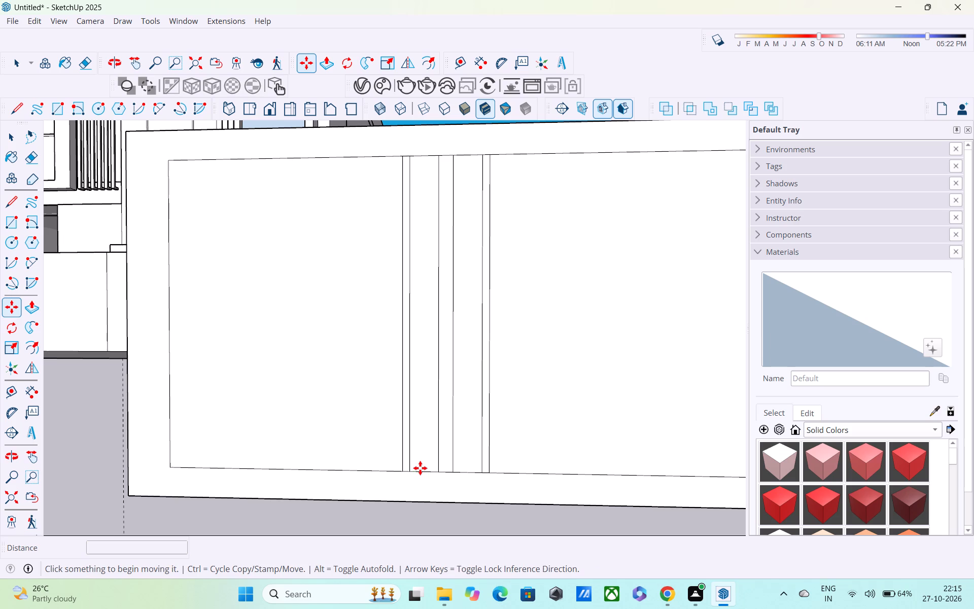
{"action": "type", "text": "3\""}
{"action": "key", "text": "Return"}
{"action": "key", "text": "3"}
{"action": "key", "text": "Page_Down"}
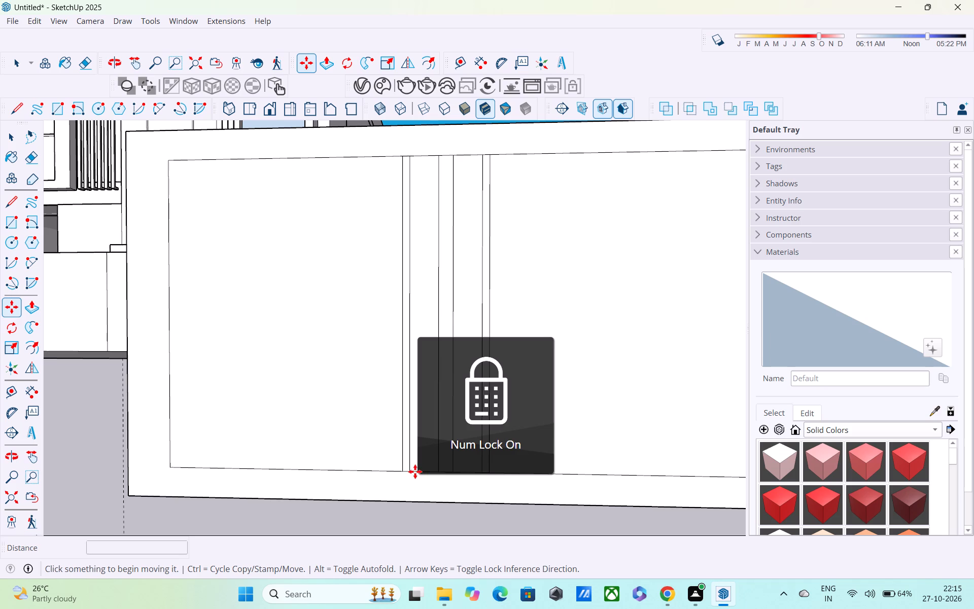
Undo the strip line copies on both sides until only the 2" central pair is left in the gate panel.
{"action": "scroll", "coordinate": [415, 427], "scroll_direction": "up", "scroll_amount": 3}
{"action": "key", "text": "ctrl+z"}
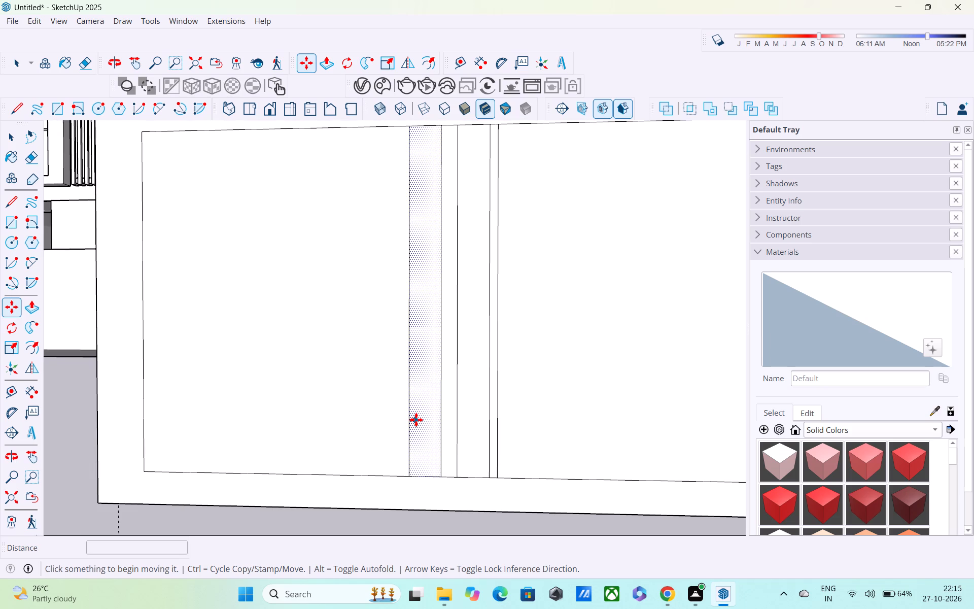
{"action": "scroll", "coordinate": [417, 412], "scroll_direction": "down", "scroll_amount": 4}
{"action": "scroll", "coordinate": [417, 412], "scroll_direction": "up", "scroll_amount": 4}
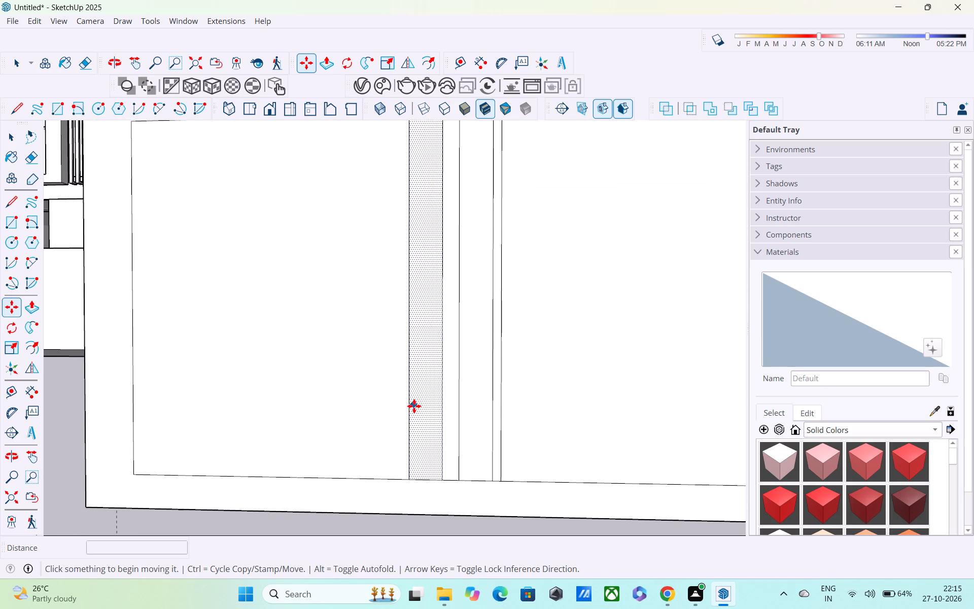
{"action": "scroll", "coordinate": [413, 408], "scroll_direction": "down", "scroll_amount": 4}
{"action": "key", "text": "space"}
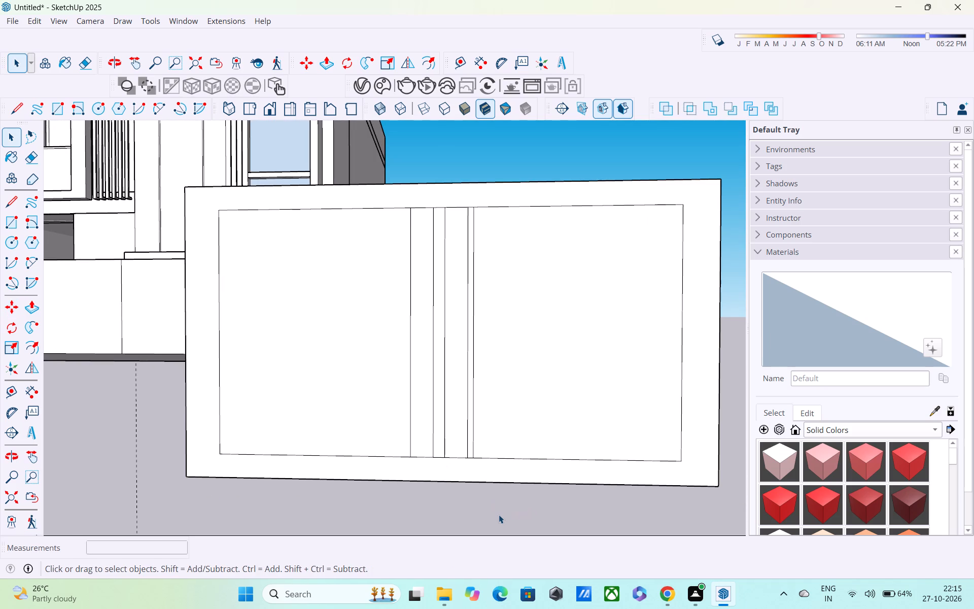
{"action": "scroll", "coordinate": [497, 516], "scroll_direction": "down", "scroll_amount": 2}
{"action": "key", "text": "ctrl+z"}
{"action": "key", "text": "ctrl+z"}
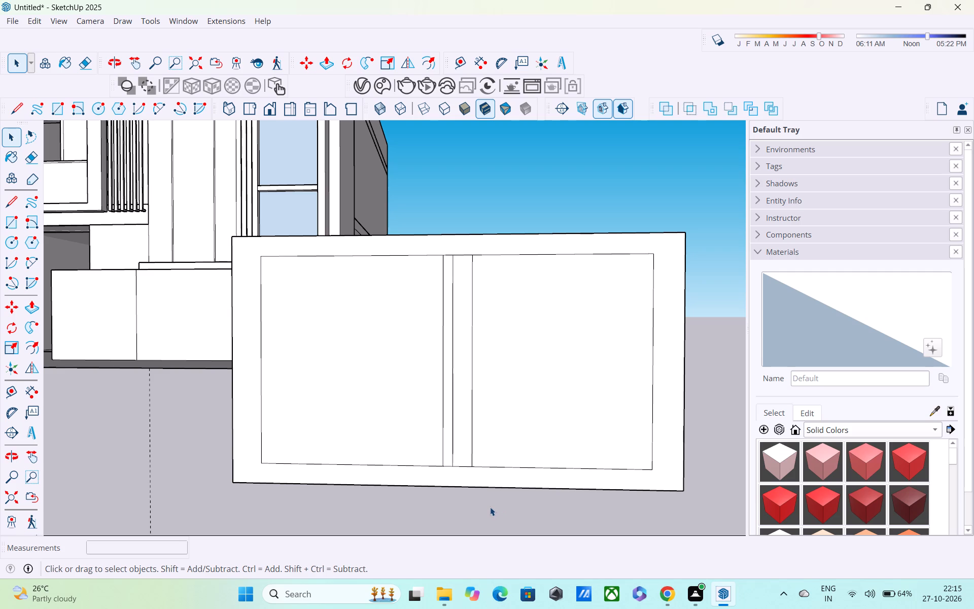
{"action": "key", "text": "ctrl+z"}
Delete the left line of the 2" central pair.
{"action": "scroll", "coordinate": [481, 480], "scroll_direction": "up", "scroll_amount": 8}
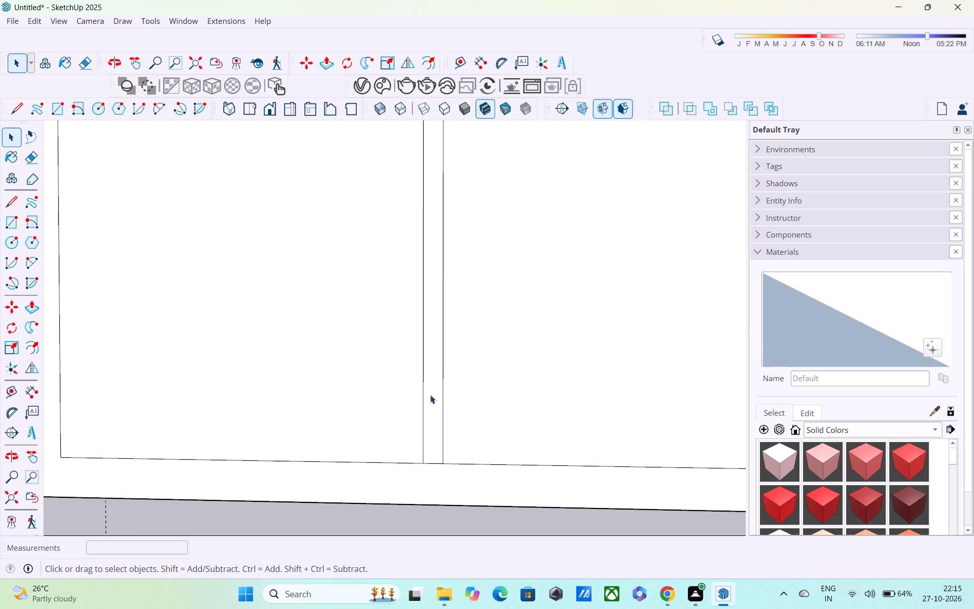
{"action": "left_click", "coordinate": [423, 411]}
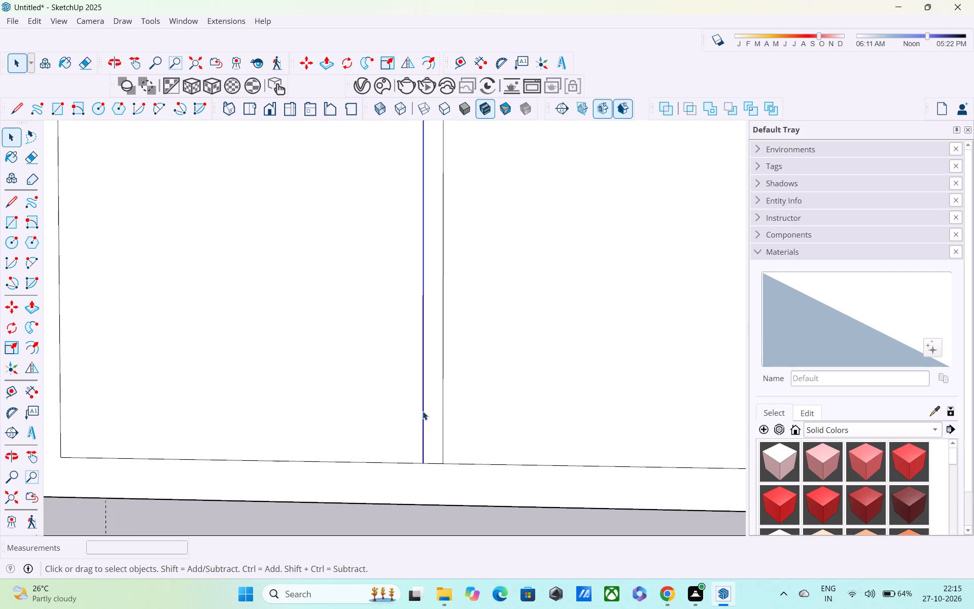
{"action": "key", "text": "Delete"}
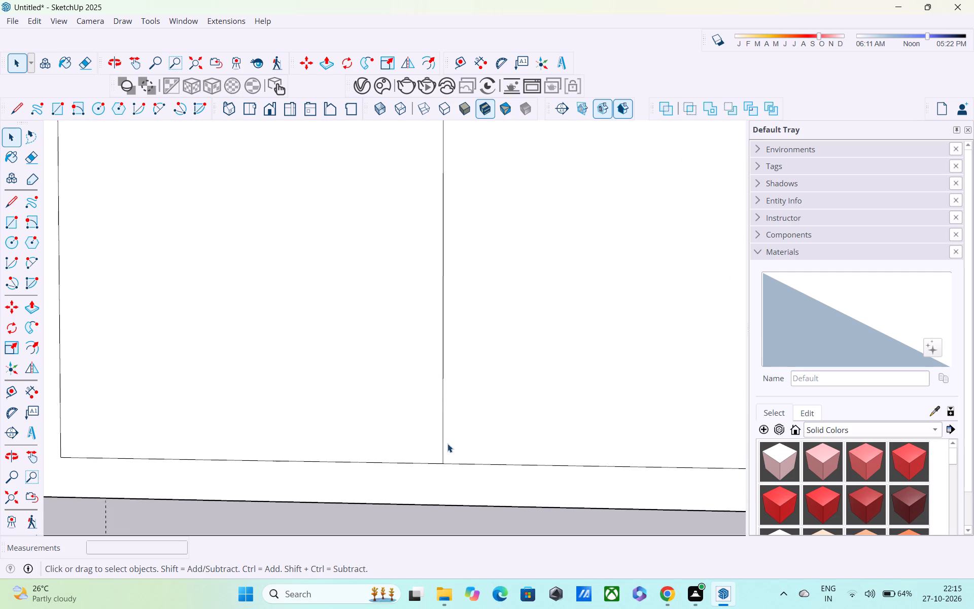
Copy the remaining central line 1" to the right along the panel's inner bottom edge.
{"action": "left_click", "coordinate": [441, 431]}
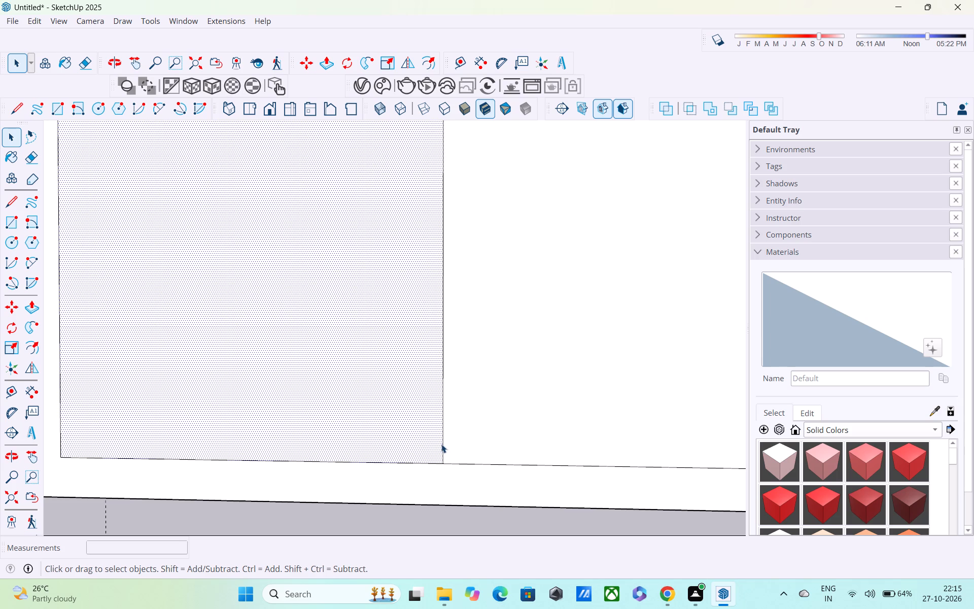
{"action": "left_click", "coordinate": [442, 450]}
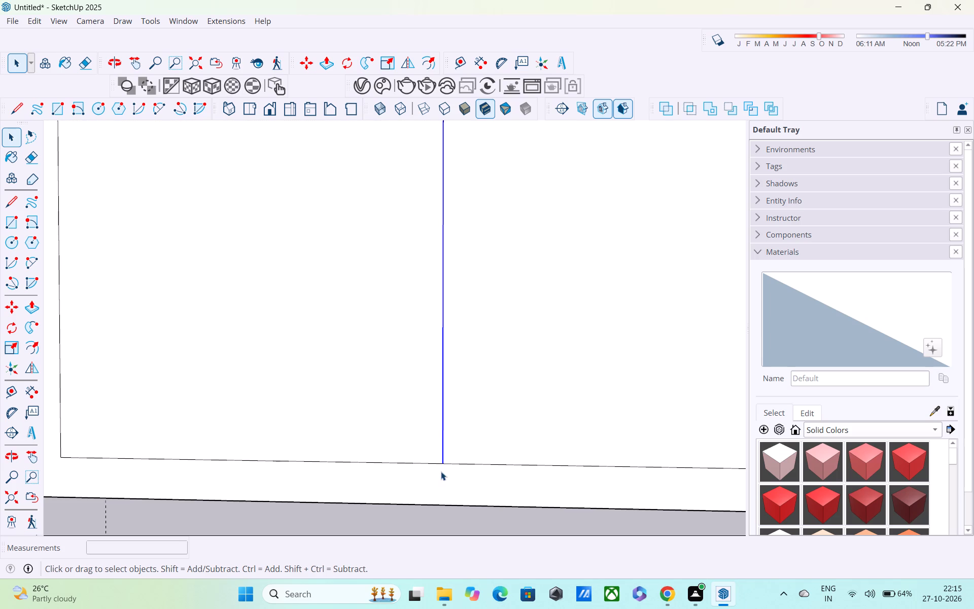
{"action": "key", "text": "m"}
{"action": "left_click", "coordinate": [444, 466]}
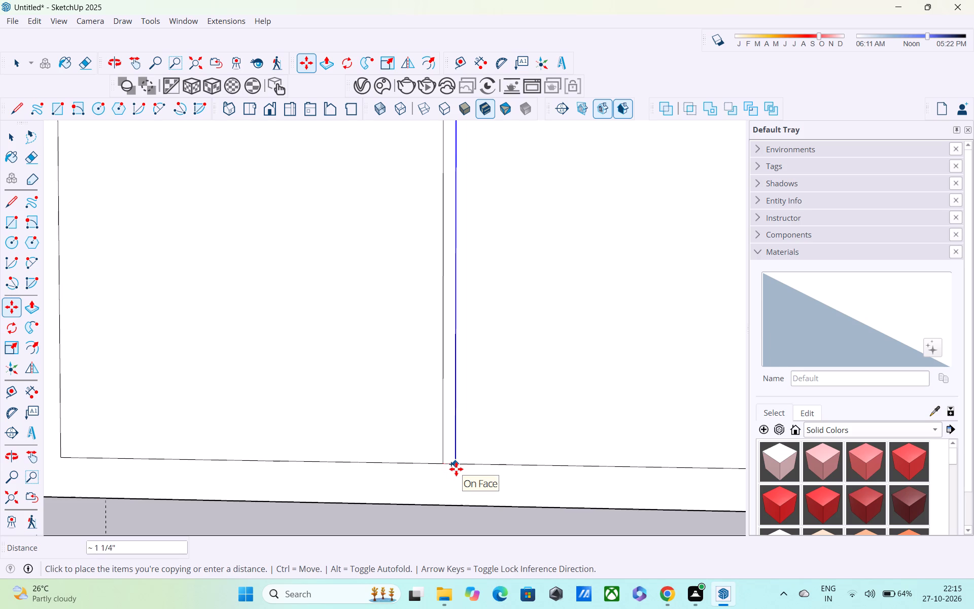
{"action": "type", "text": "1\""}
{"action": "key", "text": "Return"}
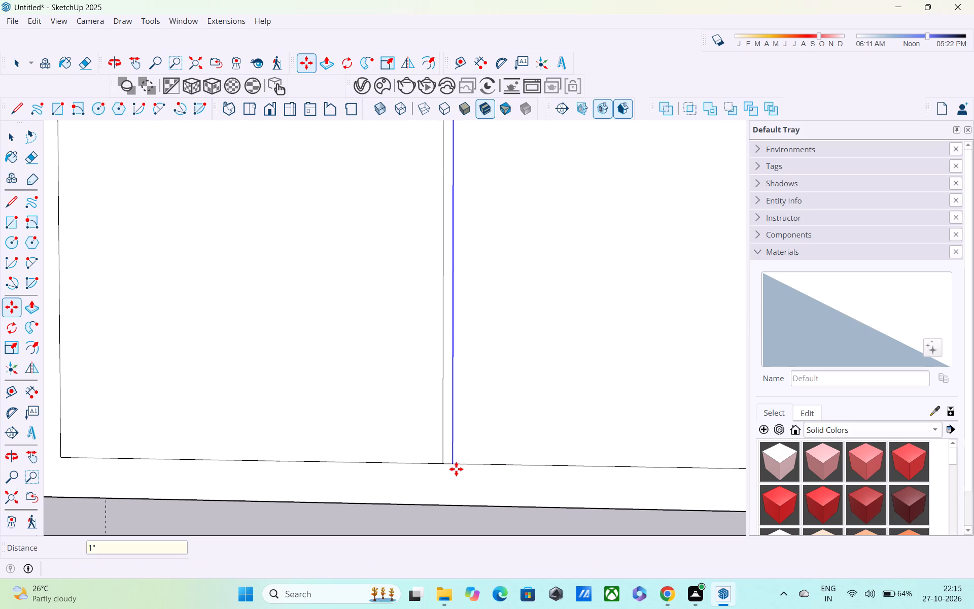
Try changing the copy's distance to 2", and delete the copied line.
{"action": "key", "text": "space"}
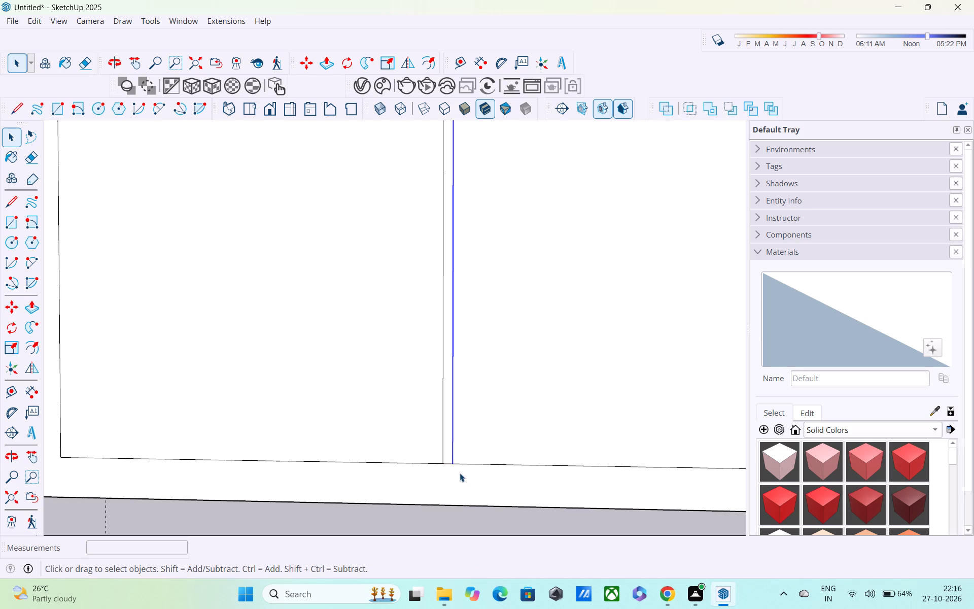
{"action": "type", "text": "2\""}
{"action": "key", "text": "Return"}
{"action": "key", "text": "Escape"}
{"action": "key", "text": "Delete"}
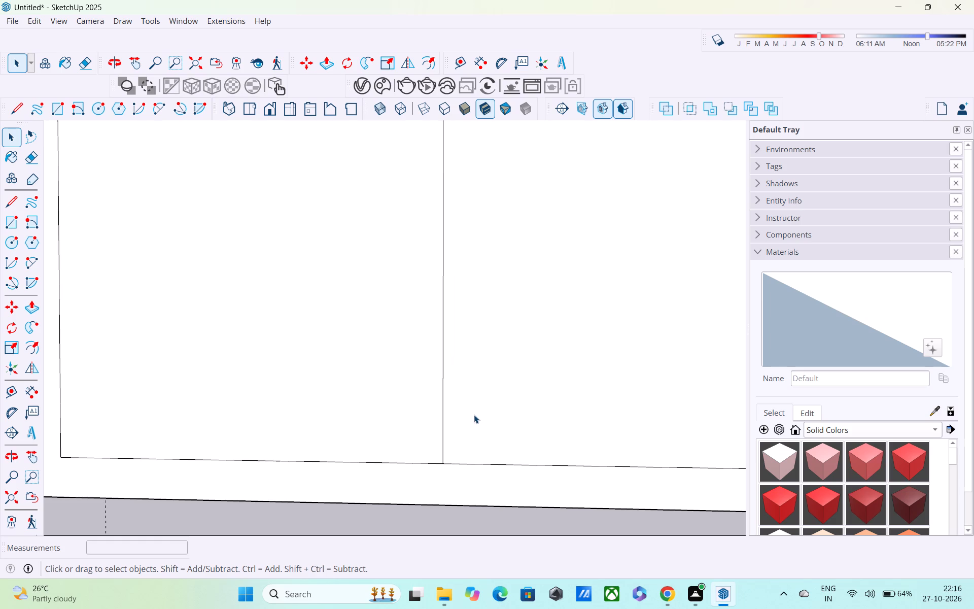
Copy the remaining central line 2" to the right along the panel's inner bottom edge.
{"action": "left_click", "coordinate": [443, 387]}
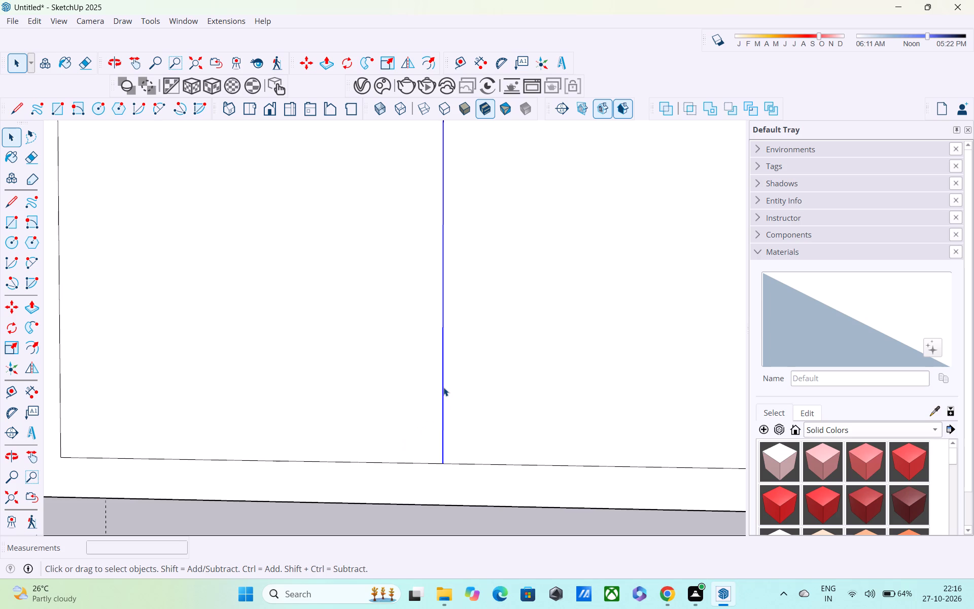
{"action": "key", "text": "m"}
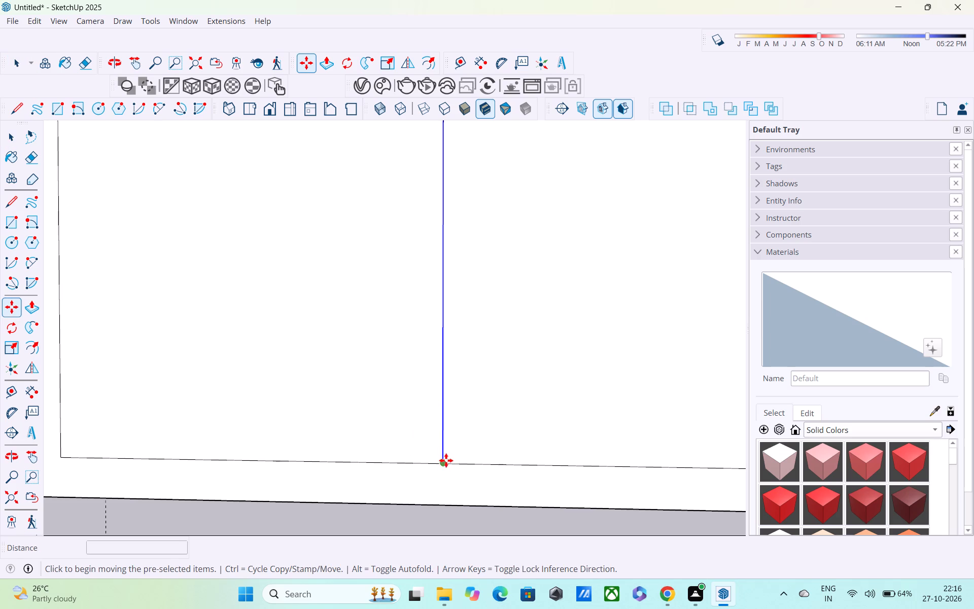
{"action": "left_click", "coordinate": [444, 460]}
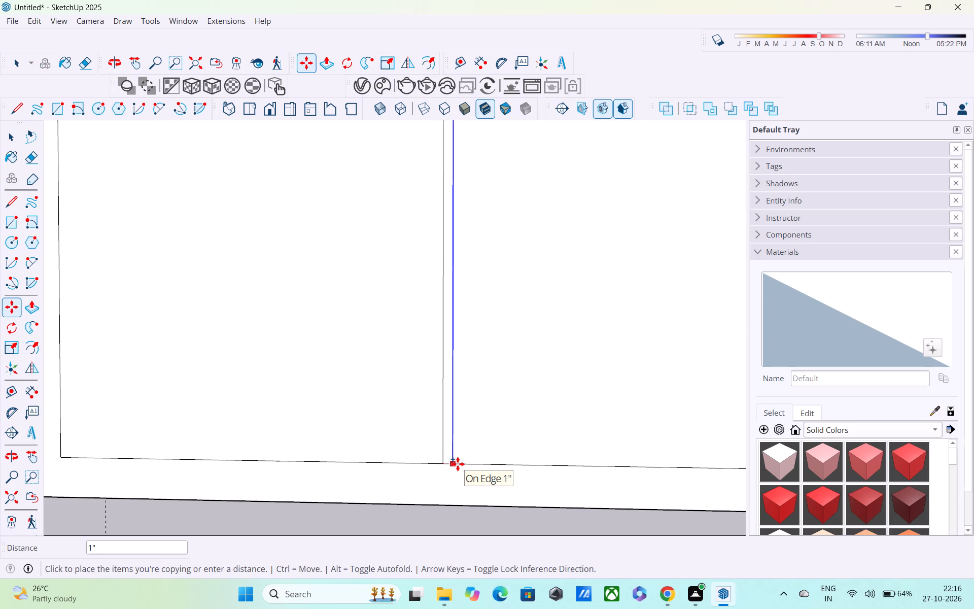
{"action": "key", "text": "2"}
{"action": "key", "text": "shift+quotedbl"}
{"action": "key", "text": "Return"}
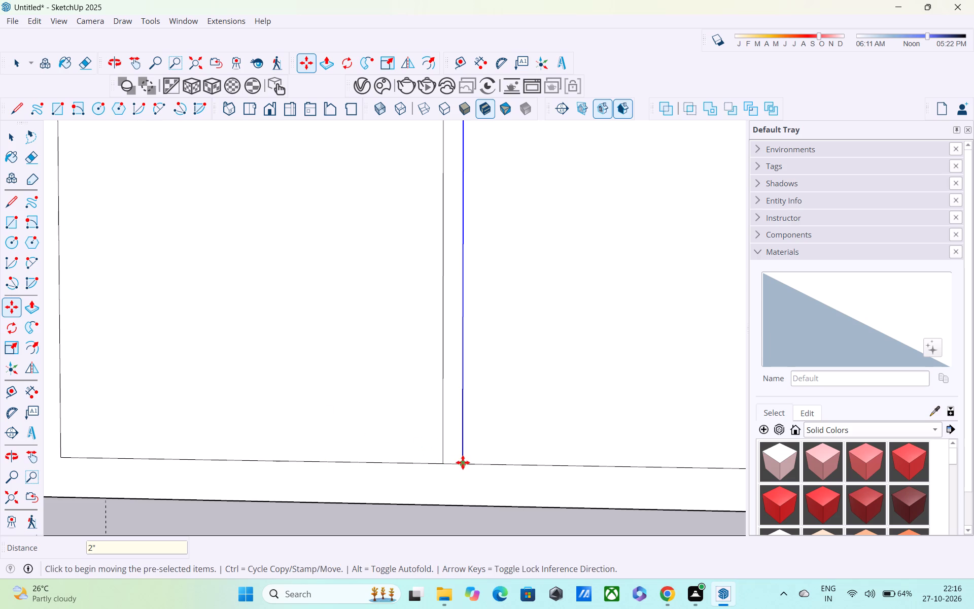
Copy the new right-hand line another 1.5" to the right.
{"action": "left_click", "coordinate": [463, 462]}
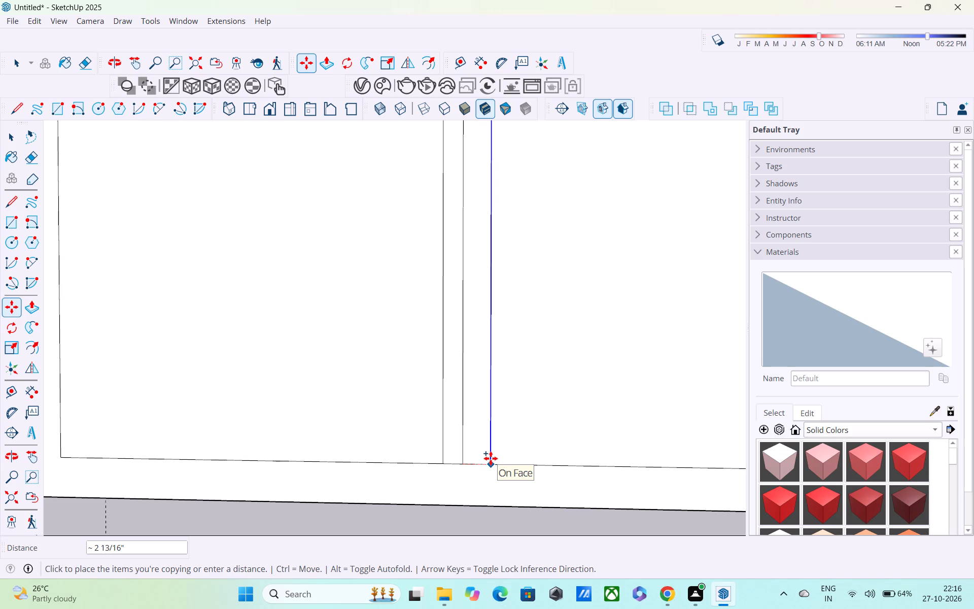
{"action": "type", "text": "1.5\""}
{"action": "key", "text": "Return"}
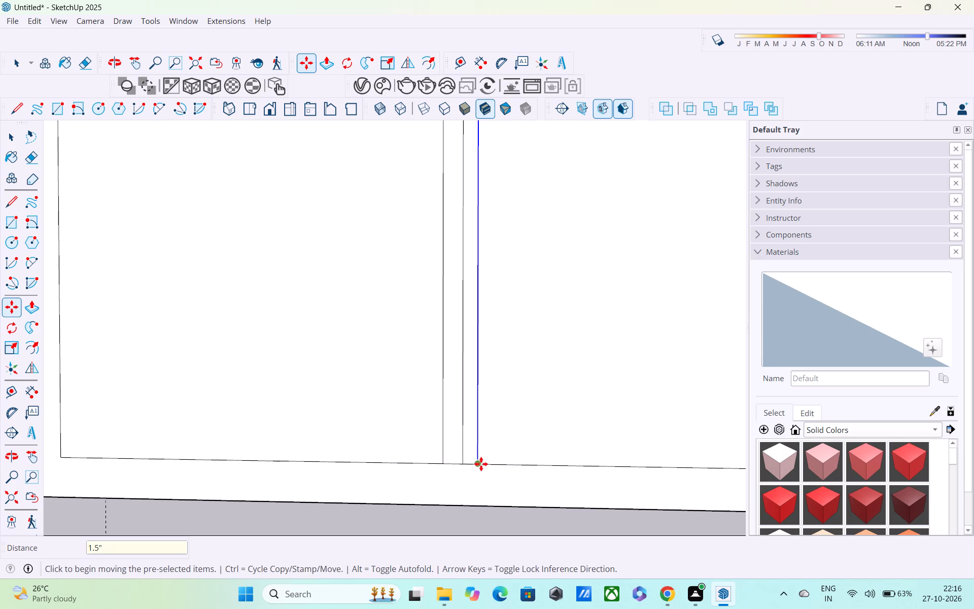
Copy the newest right-hand line another 1" to the right to form a narrow strip.
{"action": "left_click", "coordinate": [481, 464]}
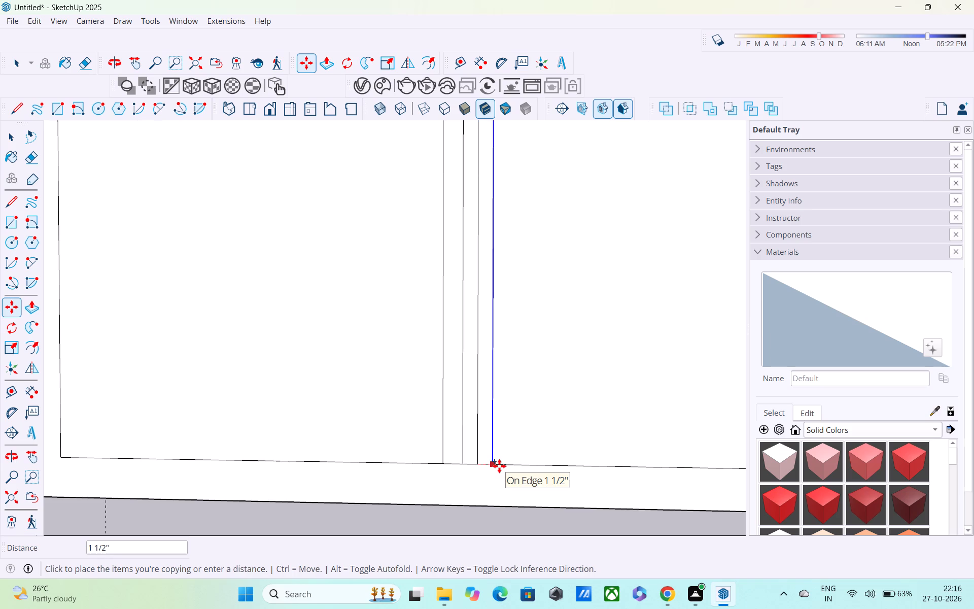
{"action": "key", "text": "1"}
{"action": "key", "text": "shift+quotedbl"}
{"action": "key", "text": "Return"}
{"action": "key", "text": "backslash"}
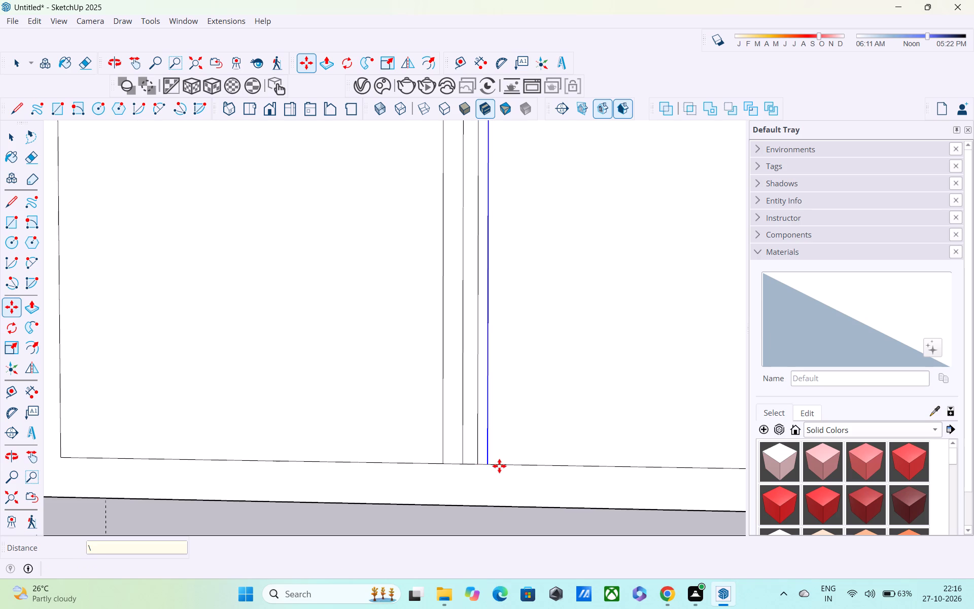
{"action": "key", "text": "space"}
{"action": "scroll", "coordinate": [491, 465], "scroll_direction": "up", "scroll_amount": 1}
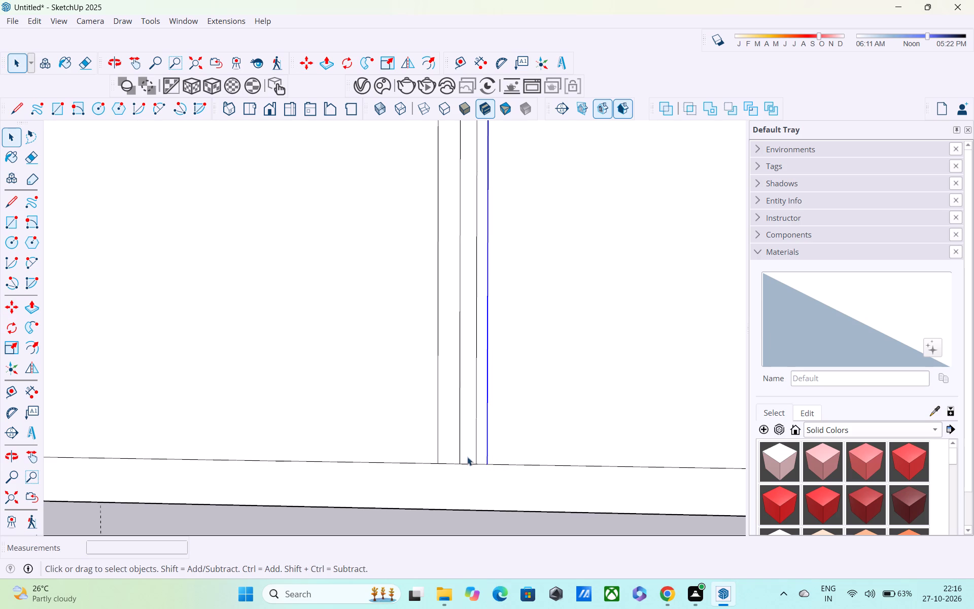
Copy the leftmost central line 1.5" to the left along the panel's inner bottom edge.
{"action": "left_click", "coordinate": [438, 412]}
{"action": "key", "text": "m"}
{"action": "left_click", "coordinate": [438, 464]}
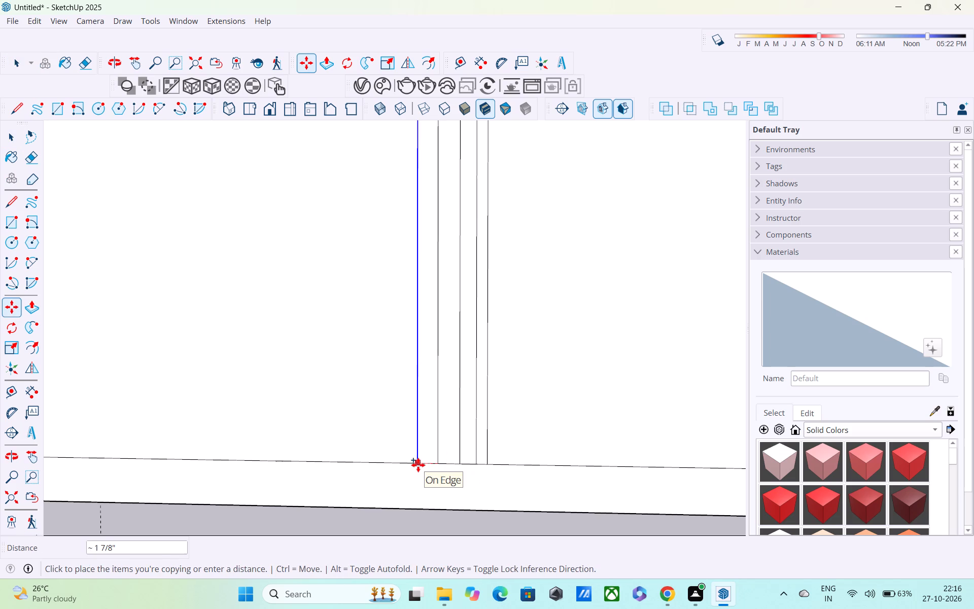
{"action": "type", "text": "1.5\""}
{"action": "key", "text": "Return"}
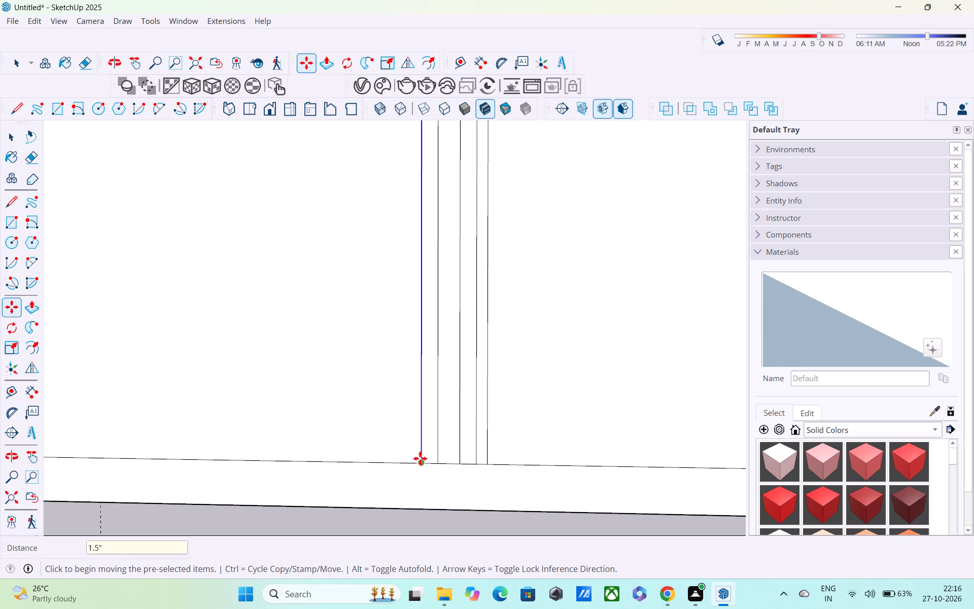
Copy the new left-hand line another 1" to the left to form a matching narrow strip.
{"action": "left_click", "coordinate": [419, 463]}
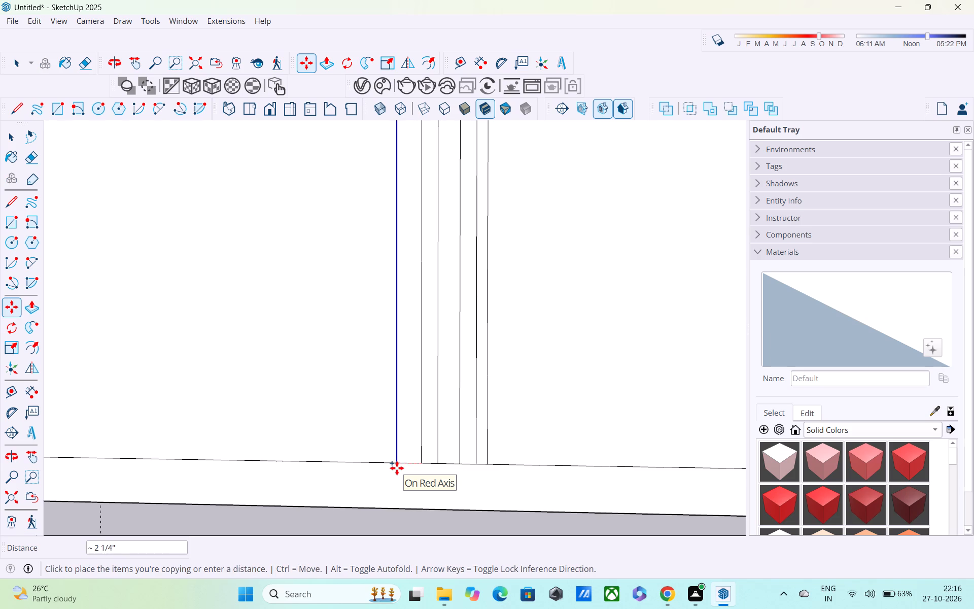
{"action": "type", "text": "2\""}
{"action": "key", "text": "Return"}
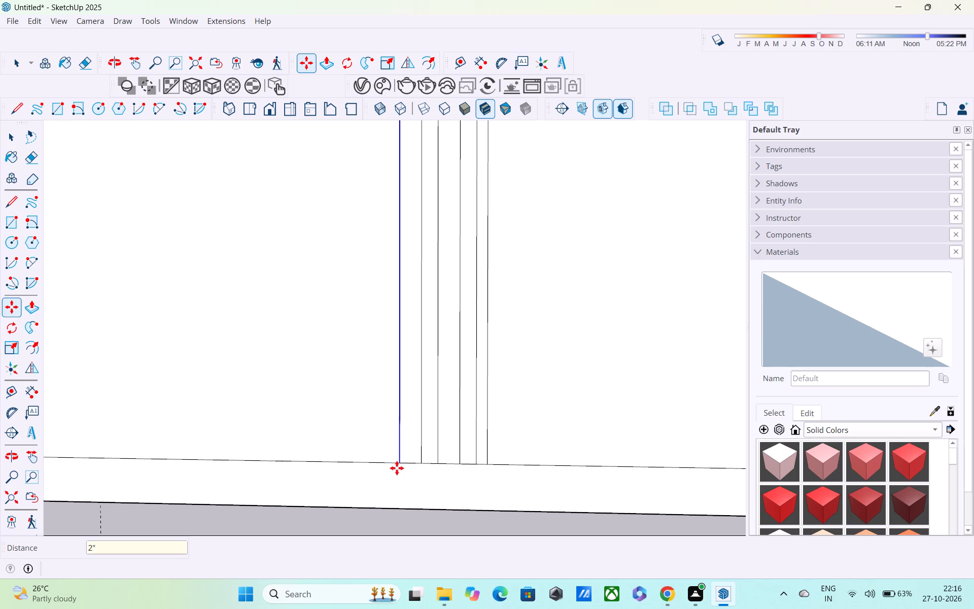
{"action": "type", "text": "1\""}
{"action": "key", "text": "Return"}
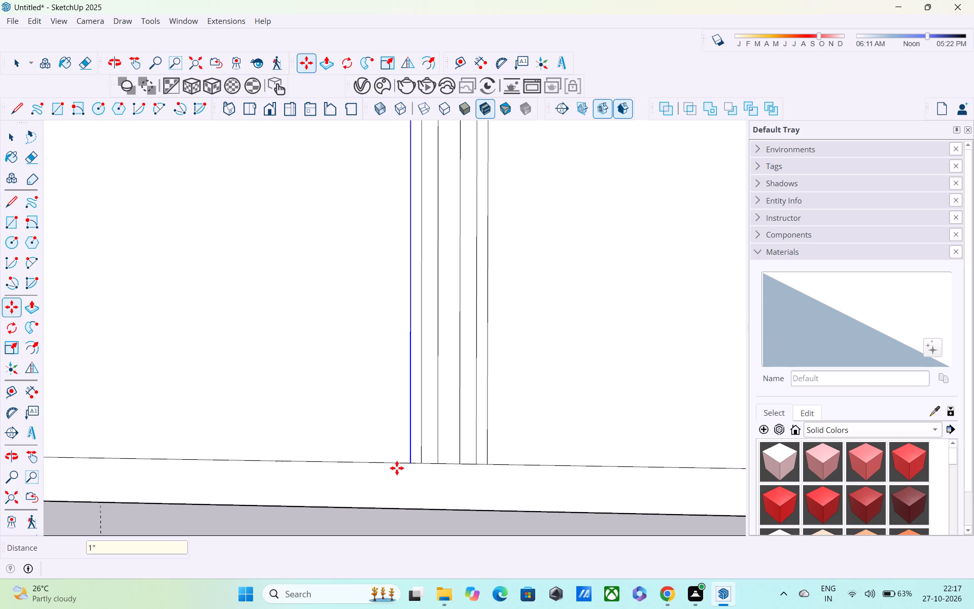
{"action": "key", "text": "space"}
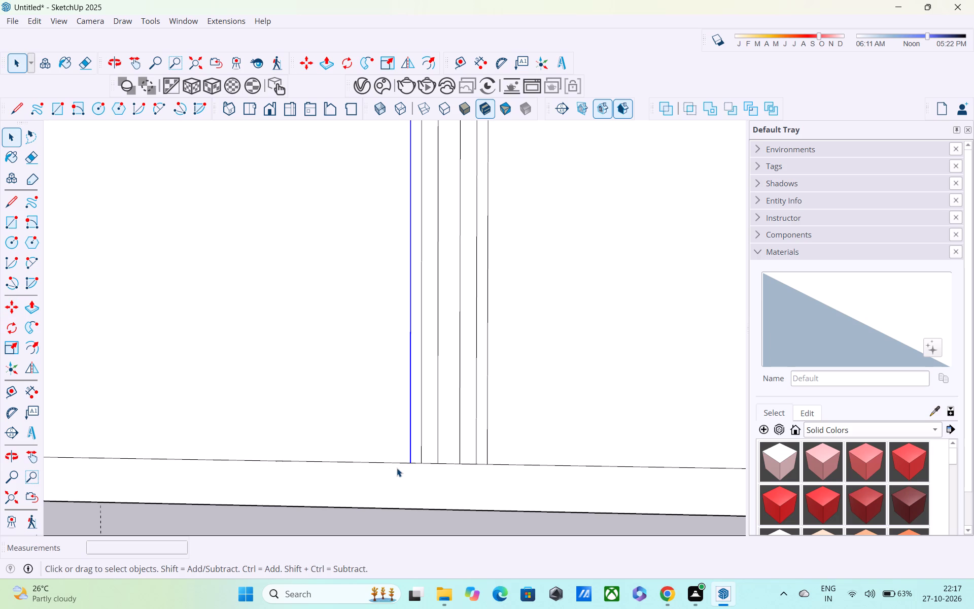
Push/Pull the gate panel's outer frame face outward by about 9/16" and by a further 1".
{"action": "scroll", "coordinate": [454, 432], "scroll_direction": "up", "scroll_amount": 2}
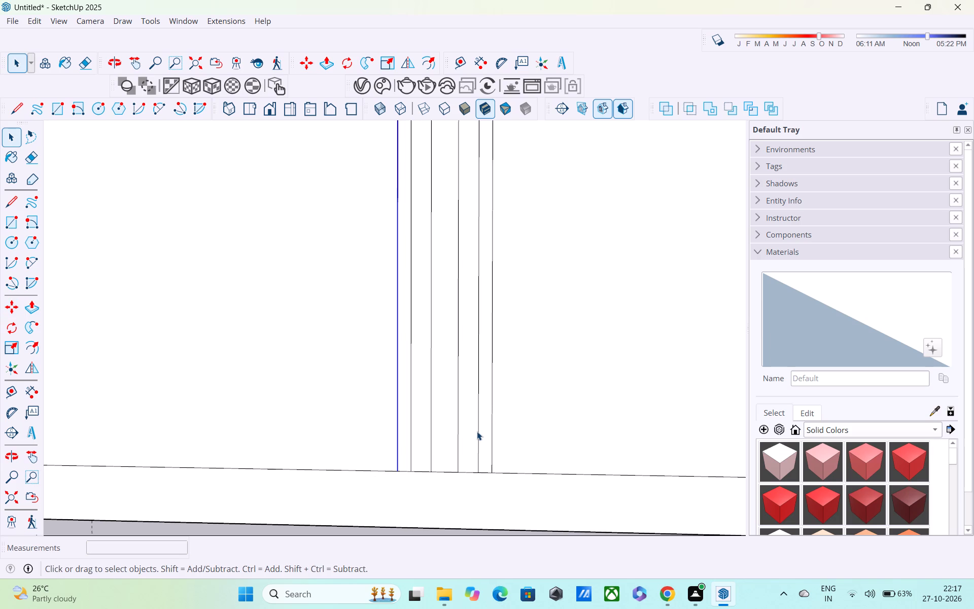
{"action": "scroll", "coordinate": [476, 432], "scroll_direction": "down", "scroll_amount": 4}
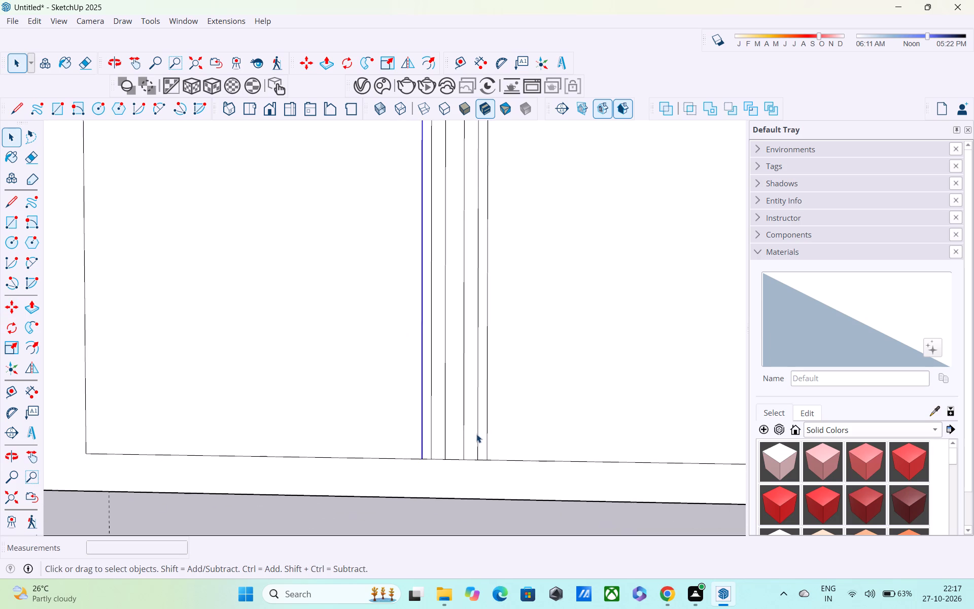
{"action": "scroll", "coordinate": [469, 448], "scroll_direction": "down", "scroll_amount": 2}
{"action": "key", "text": "p"}
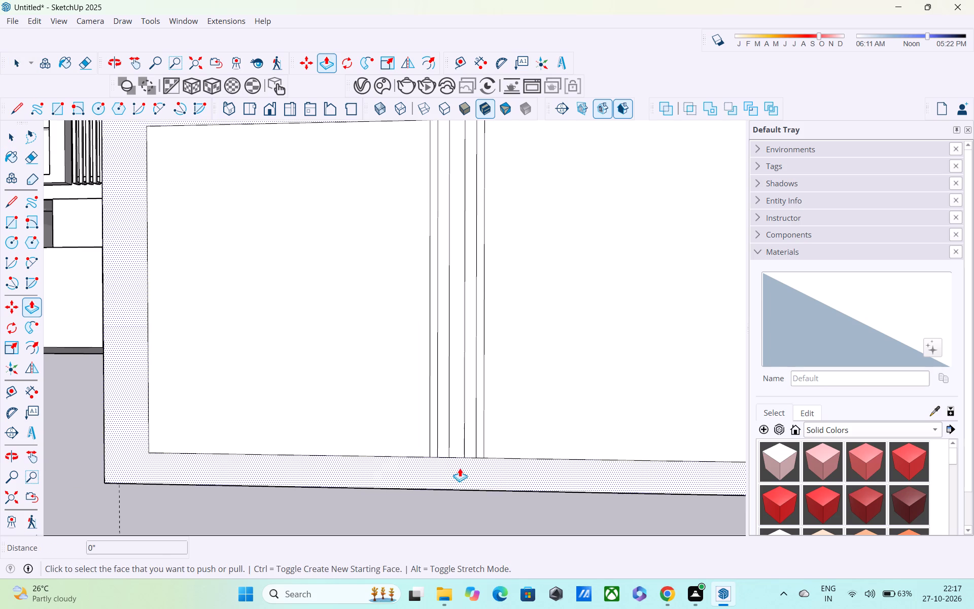
{"action": "left_click", "coordinate": [458, 472]}
{"action": "middle_click_drag", "start_coordinate": [404, 485], "coordinate": [370, 501]}
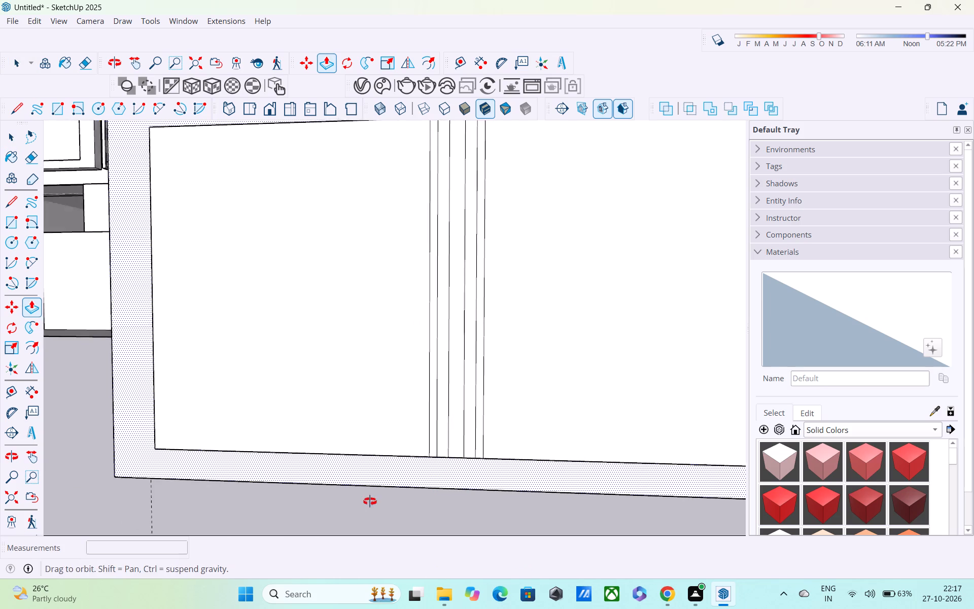
{"action": "middle_click_drag", "start_coordinate": [370, 501], "coordinate": [150, 529]}
{"action": "left_click", "coordinate": [357, 447]}
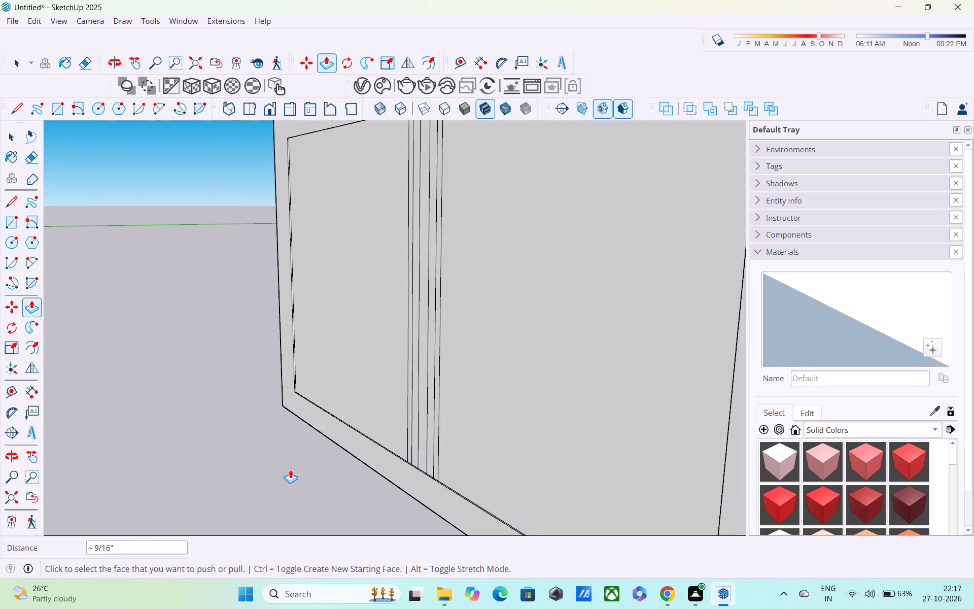
{"action": "middle_click_drag", "start_coordinate": [336, 438], "coordinate": [305, 469]}
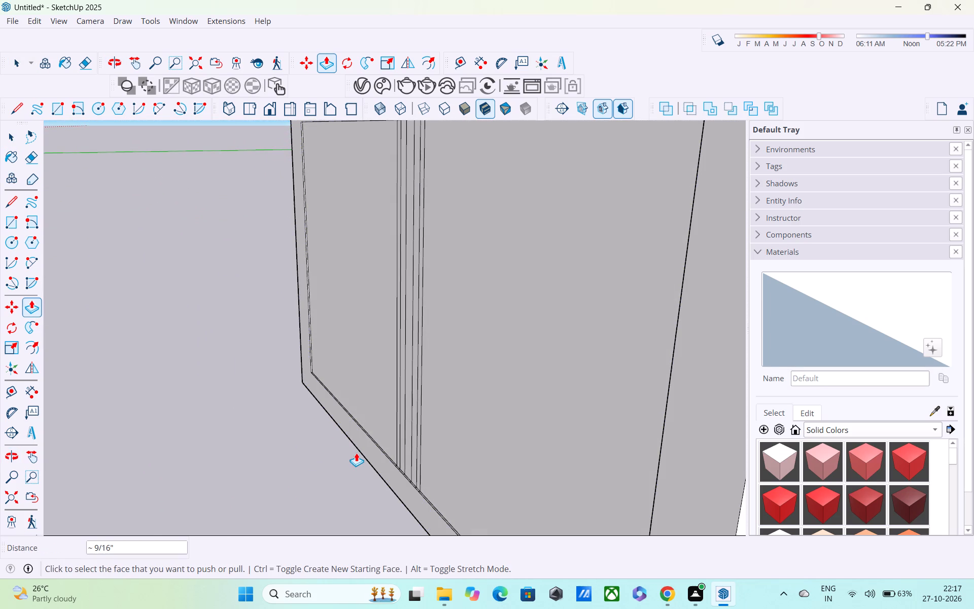
{"action": "left_click", "coordinate": [365, 443]}
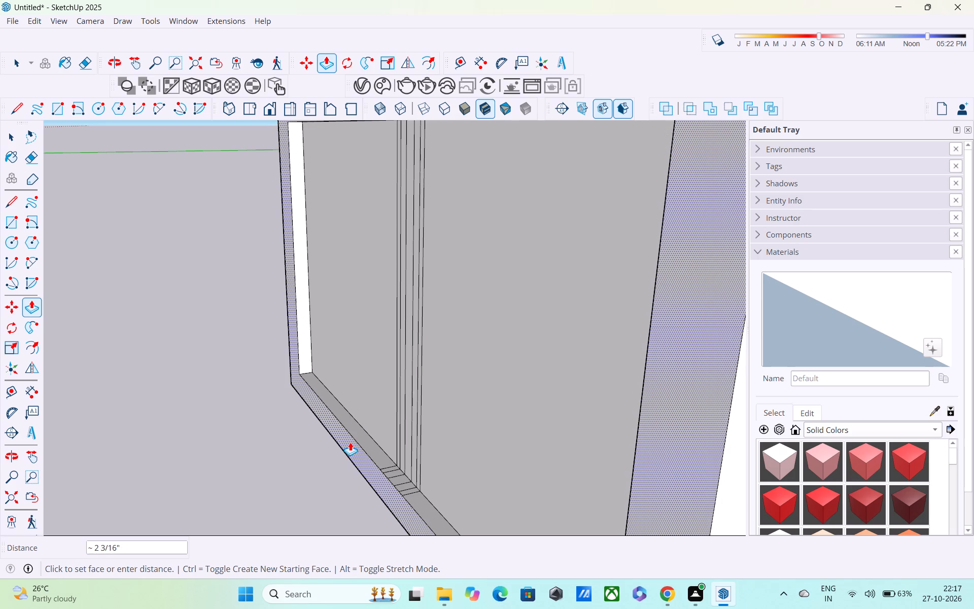
{"action": "type", "text": "1\""}
{"action": "key", "text": "Return"}
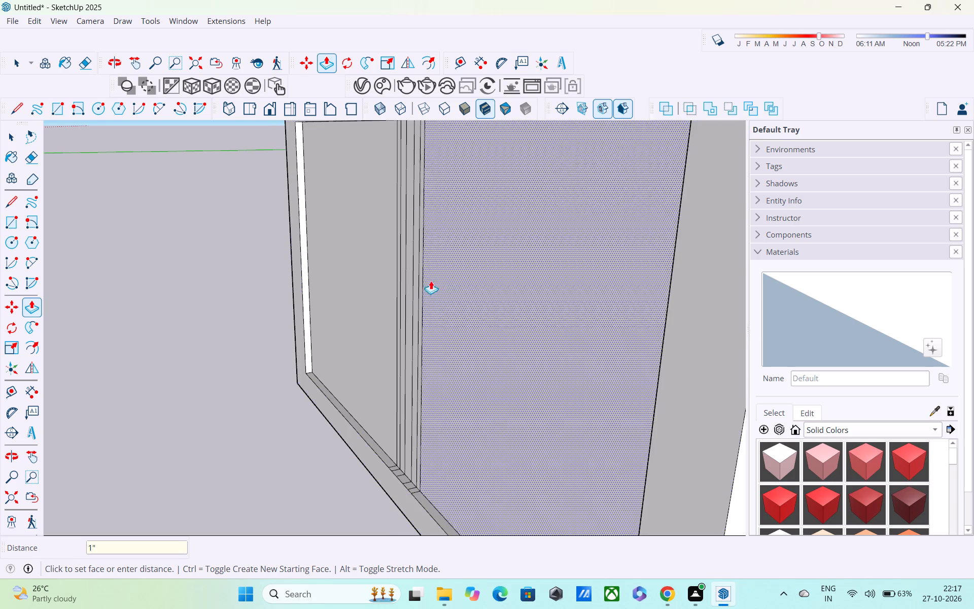
Push/Pull the two narrow strips and the wider strip between them outward by the same 1" distance.
{"action": "scroll", "coordinate": [400, 308], "scroll_direction": "up", "scroll_amount": 5}
{"action": "scroll", "coordinate": [413, 355], "scroll_direction": "up", "scroll_amount": 5}
{"action": "double_click", "coordinate": [387, 319]}
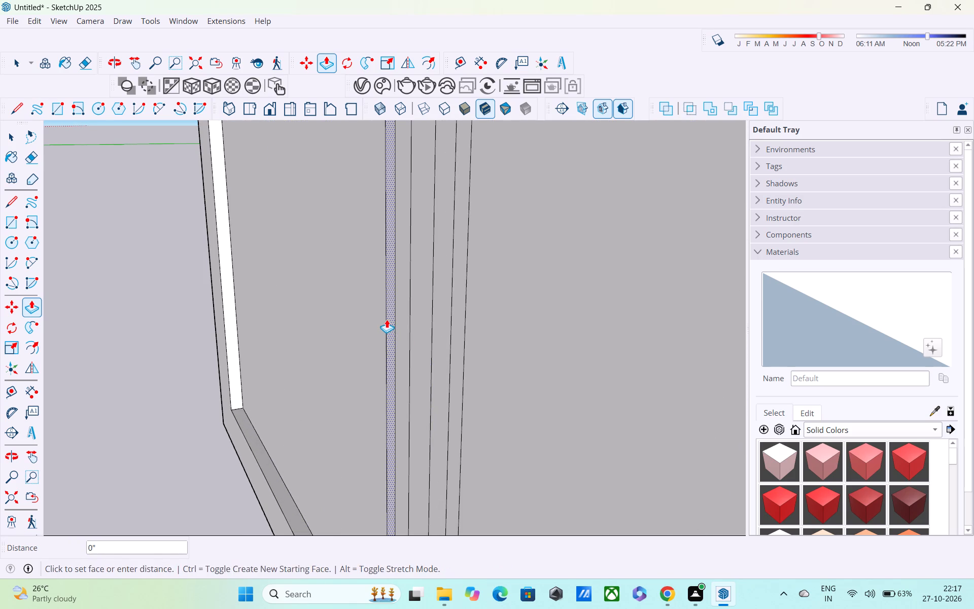
{"action": "double_click", "coordinate": [422, 339]}
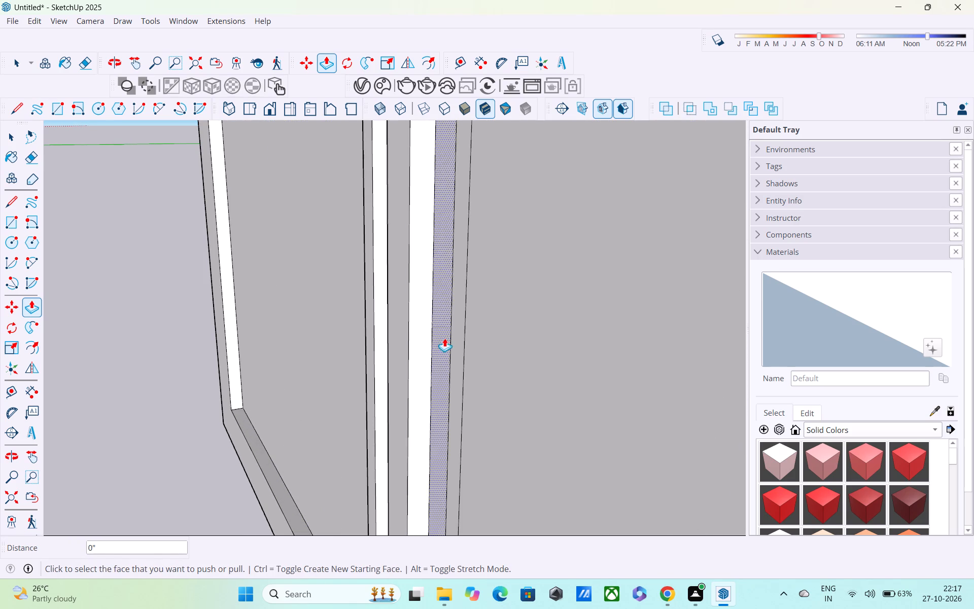
{"action": "double_click", "coordinate": [456, 352]}
Examine the raised frame and the three central strips of the gate panel from several angles.
{"action": "scroll", "coordinate": [455, 352], "scroll_direction": "down", "scroll_amount": 4}
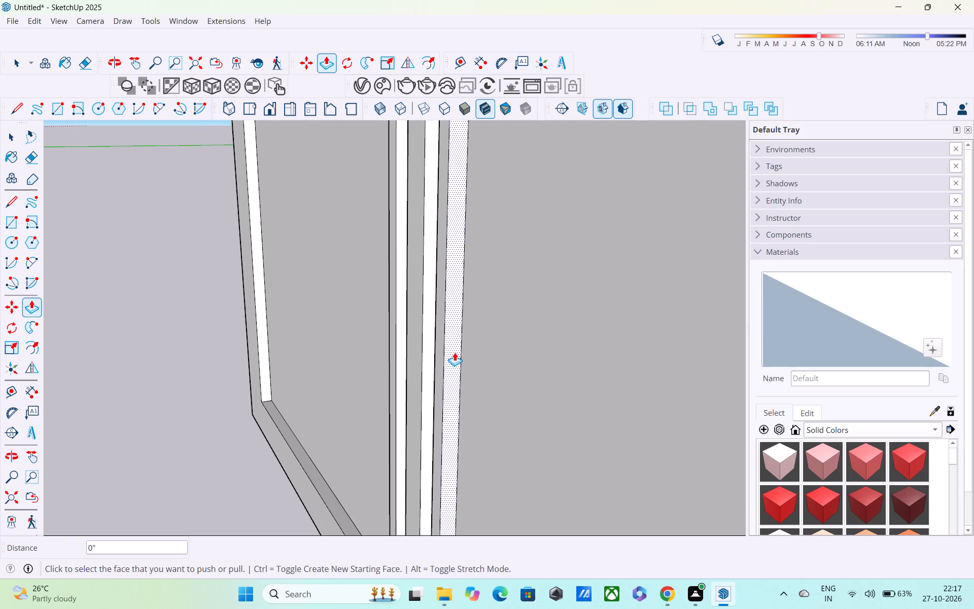
{"action": "middle_click_drag", "start_coordinate": [380, 361], "coordinate": [474, 359]}
{"action": "scroll", "coordinate": [473, 360], "scroll_direction": "down", "scroll_amount": 7}
{"action": "middle_click_drag", "start_coordinate": [520, 350], "coordinate": [623, 339]}
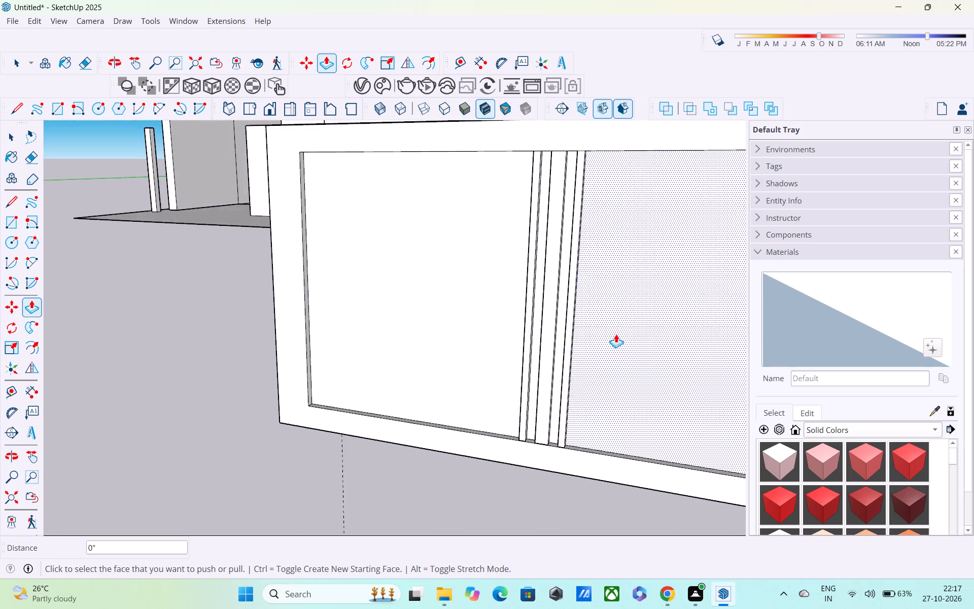
{"action": "scroll", "coordinate": [530, 337], "scroll_direction": "up", "scroll_amount": 5}
{"action": "scroll", "coordinate": [574, 316], "scroll_direction": "up", "scroll_amount": 10}
{"action": "middle_click_drag", "start_coordinate": [561, 322], "coordinate": [604, 333]}
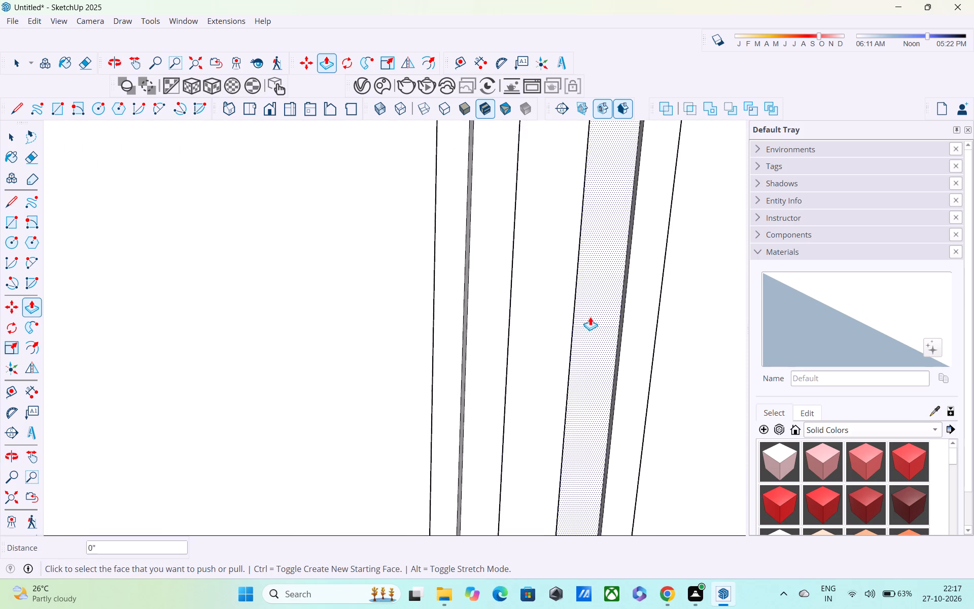
{"action": "scroll", "coordinate": [590, 317], "scroll_direction": "down", "scroll_amount": 7}
{"action": "scroll", "coordinate": [549, 327], "scroll_direction": "down", "scroll_amount": 6}
{"action": "scroll", "coordinate": [508, 323], "scroll_direction": "down", "scroll_amount": 7}
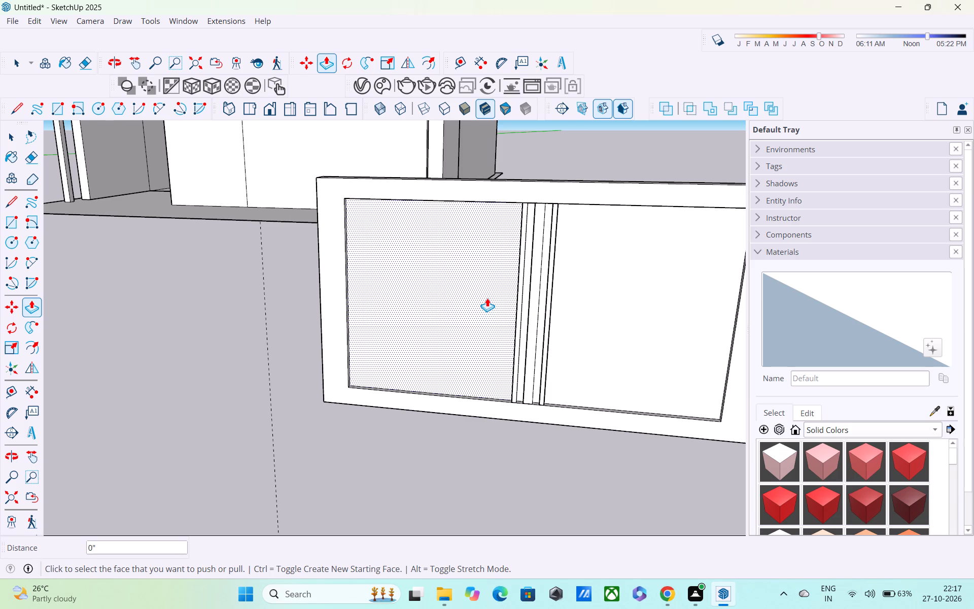
{"action": "scroll", "coordinate": [488, 300], "scroll_direction": "up", "scroll_amount": 3}
{"action": "middle_click_drag", "start_coordinate": [476, 300], "coordinate": [478, 227]}
{"action": "key", "text": "space"}
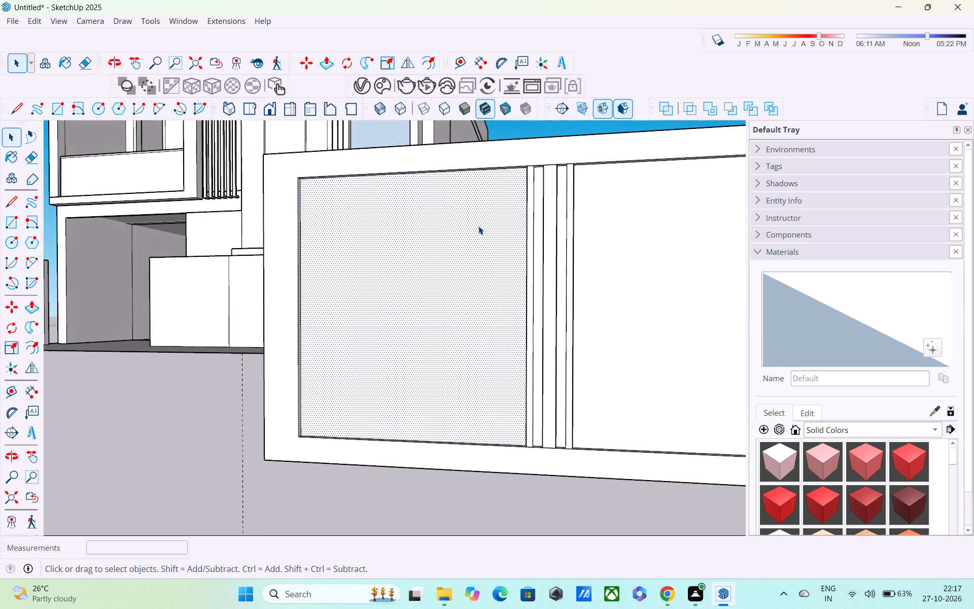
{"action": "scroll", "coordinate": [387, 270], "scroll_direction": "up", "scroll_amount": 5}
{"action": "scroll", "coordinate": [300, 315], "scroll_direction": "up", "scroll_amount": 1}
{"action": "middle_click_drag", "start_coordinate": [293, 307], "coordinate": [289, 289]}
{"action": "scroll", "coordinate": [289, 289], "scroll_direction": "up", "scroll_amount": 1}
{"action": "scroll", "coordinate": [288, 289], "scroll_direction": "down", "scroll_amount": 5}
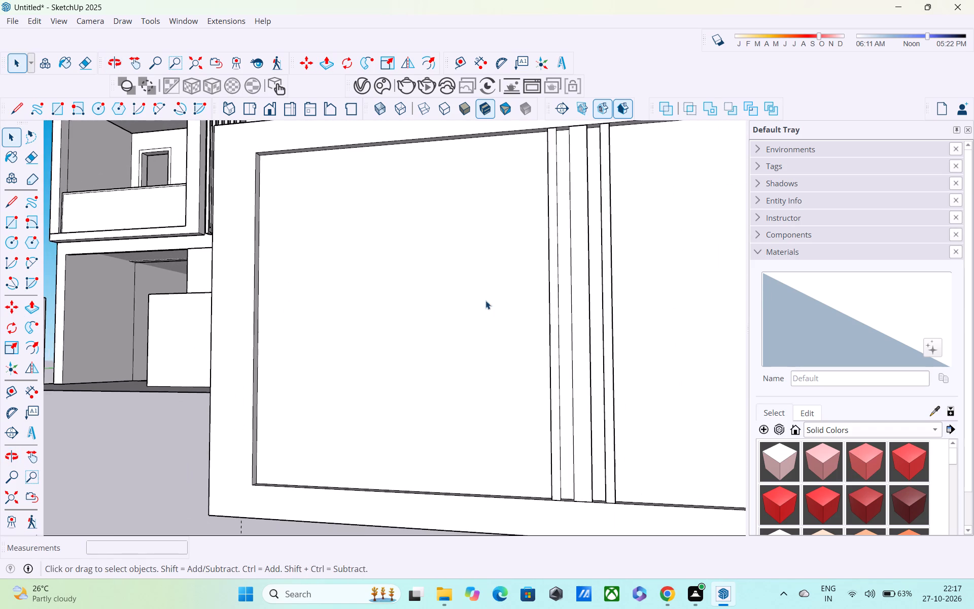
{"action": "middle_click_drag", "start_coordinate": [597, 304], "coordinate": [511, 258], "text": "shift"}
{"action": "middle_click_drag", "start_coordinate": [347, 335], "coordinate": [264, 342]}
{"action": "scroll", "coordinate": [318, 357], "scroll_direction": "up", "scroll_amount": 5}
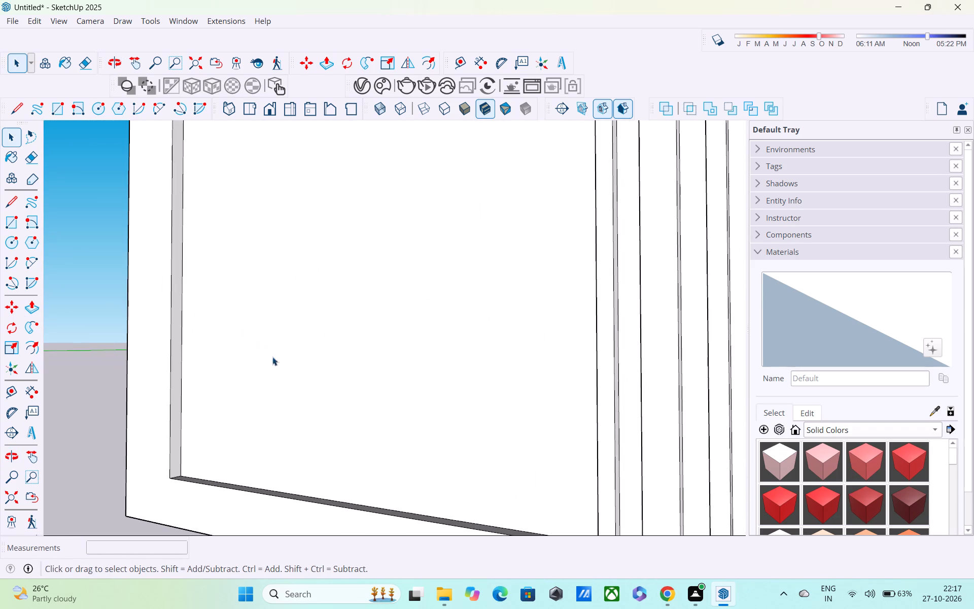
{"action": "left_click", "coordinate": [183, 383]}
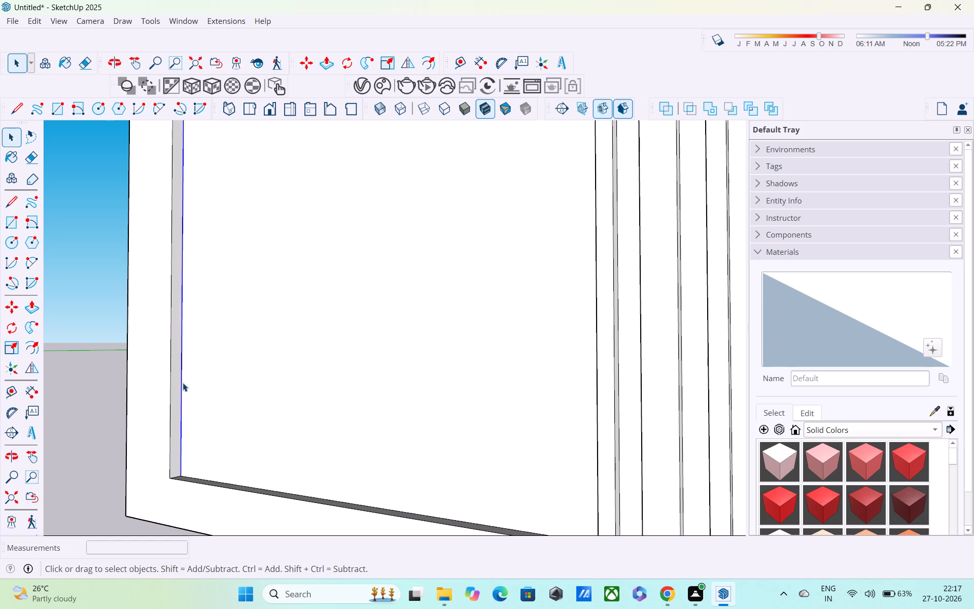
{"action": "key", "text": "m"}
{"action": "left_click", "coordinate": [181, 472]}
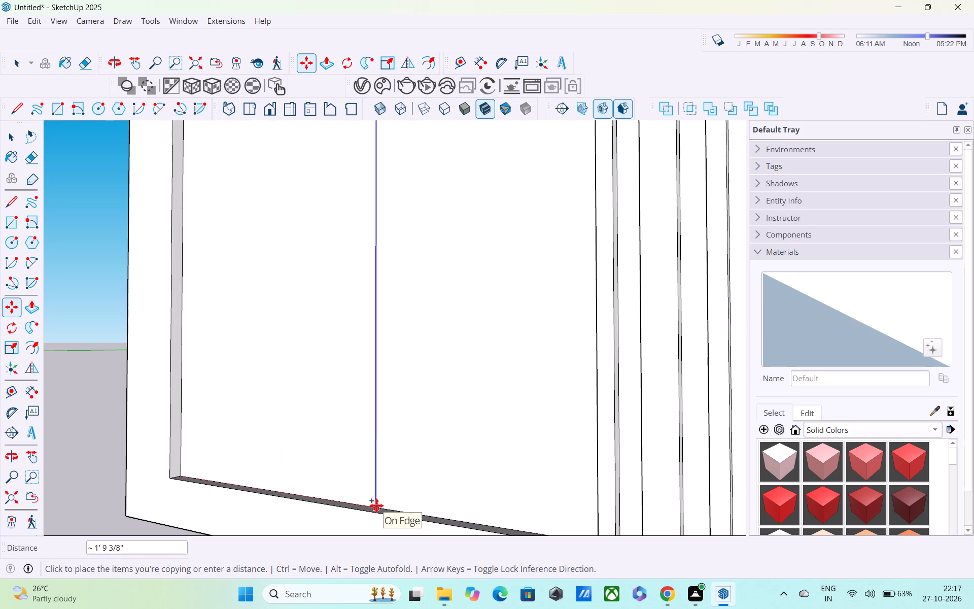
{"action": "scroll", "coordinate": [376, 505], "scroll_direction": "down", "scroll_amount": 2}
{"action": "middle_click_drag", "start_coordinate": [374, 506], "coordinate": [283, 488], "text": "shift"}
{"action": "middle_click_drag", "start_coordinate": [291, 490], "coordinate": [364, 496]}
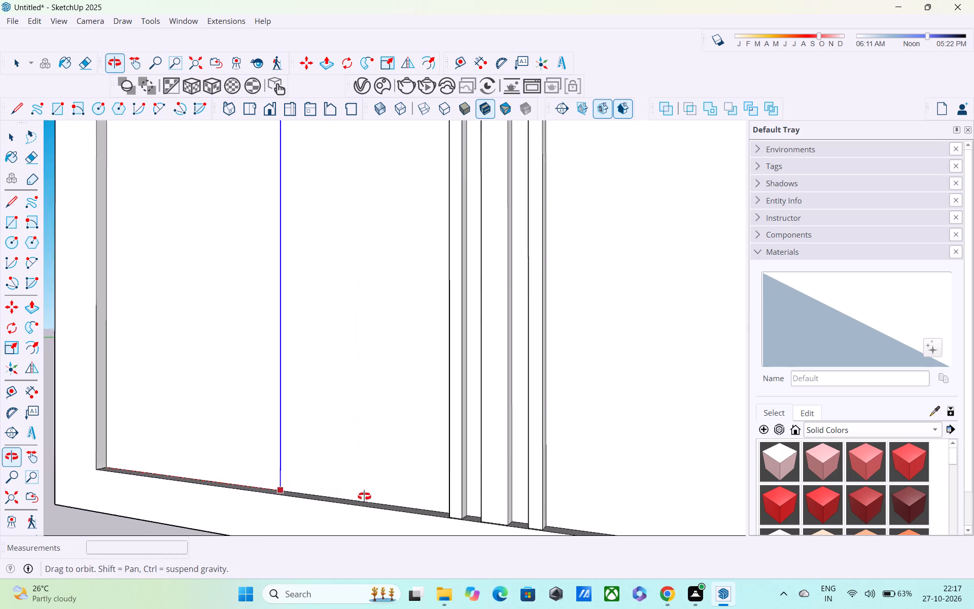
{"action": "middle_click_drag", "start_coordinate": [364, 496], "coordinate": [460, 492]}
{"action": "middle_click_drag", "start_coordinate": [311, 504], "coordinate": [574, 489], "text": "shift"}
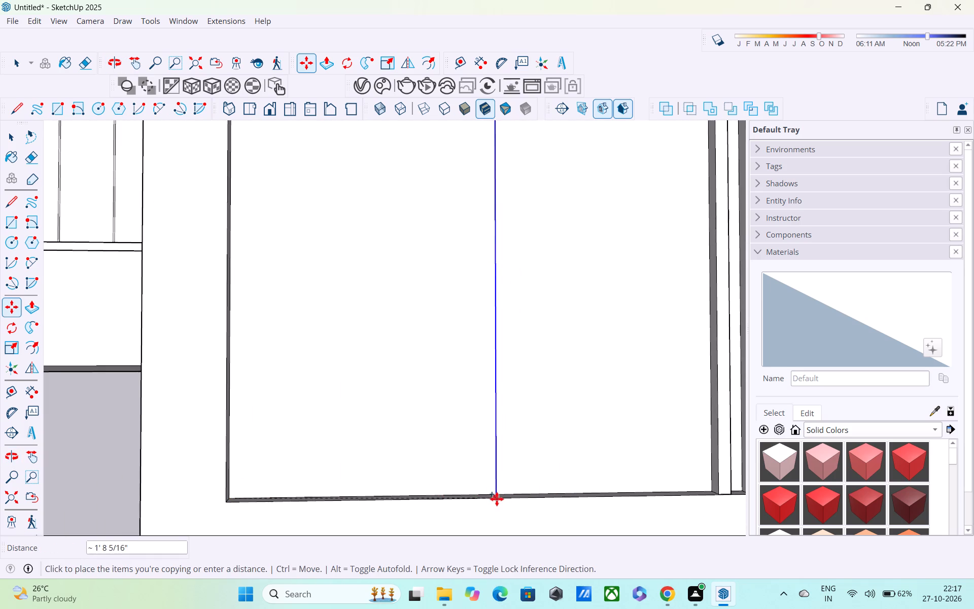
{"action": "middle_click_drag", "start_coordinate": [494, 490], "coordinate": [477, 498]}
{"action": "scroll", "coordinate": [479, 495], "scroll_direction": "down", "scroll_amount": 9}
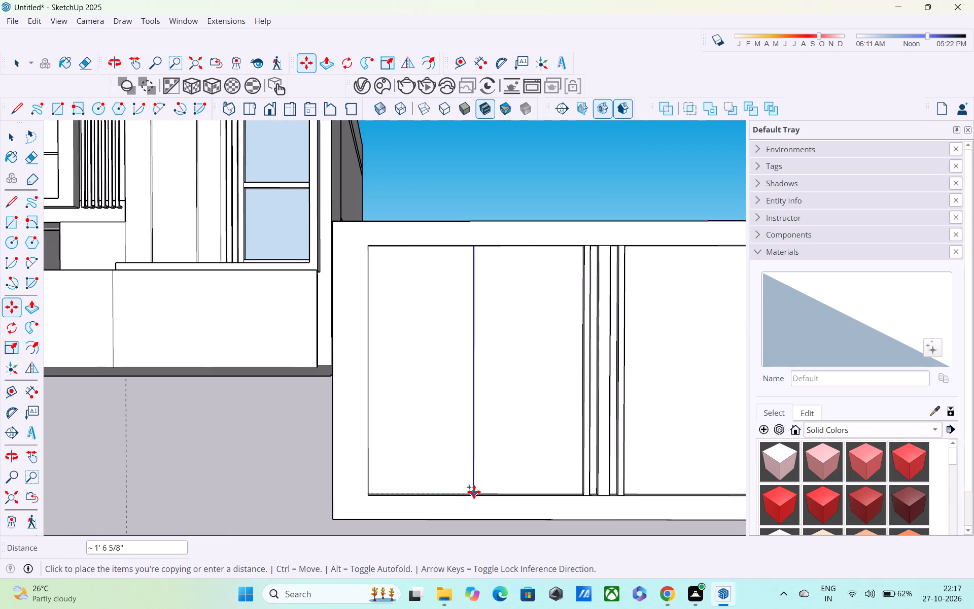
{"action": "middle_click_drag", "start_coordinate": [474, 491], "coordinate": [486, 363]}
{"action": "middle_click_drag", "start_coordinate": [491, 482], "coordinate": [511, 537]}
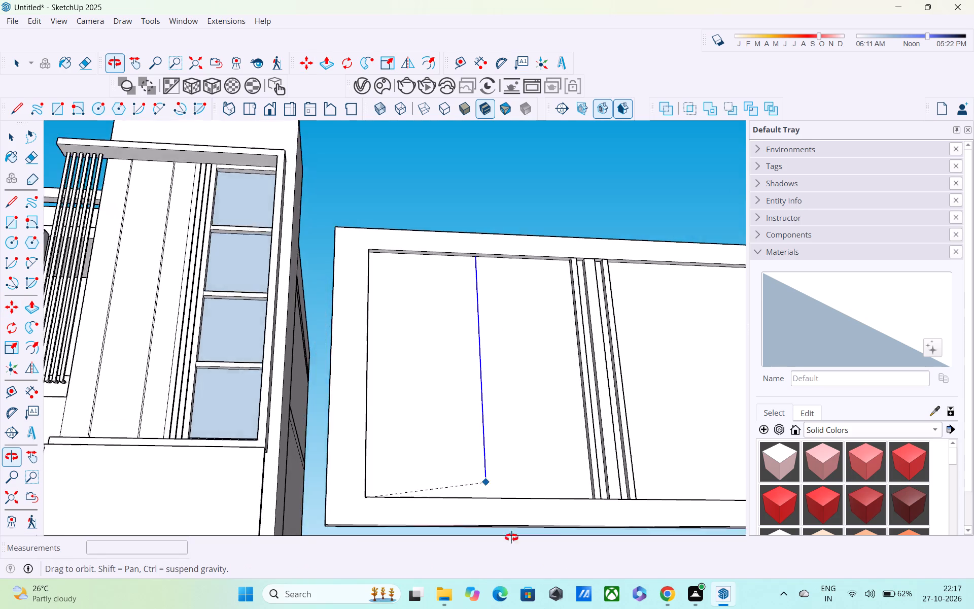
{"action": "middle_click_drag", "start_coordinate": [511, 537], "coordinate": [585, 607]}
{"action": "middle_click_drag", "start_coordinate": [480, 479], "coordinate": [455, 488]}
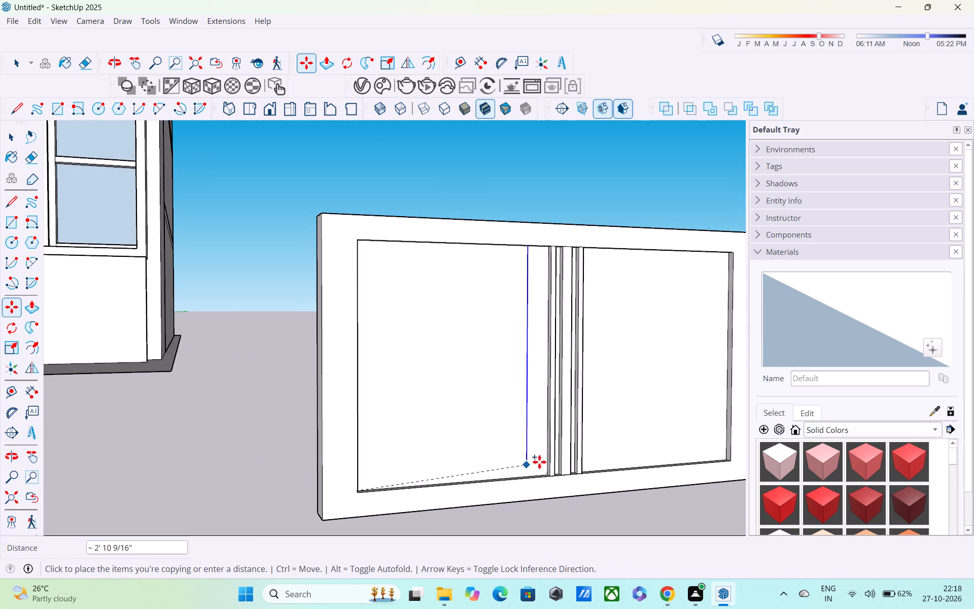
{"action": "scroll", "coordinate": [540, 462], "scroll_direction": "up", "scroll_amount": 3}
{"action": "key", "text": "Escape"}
Draw a vertical line up the gate panel's left leaf, from the bottom inner edge's midpoint to the top inner edge.
{"action": "middle_click_drag", "start_coordinate": [506, 484], "coordinate": [499, 482]}
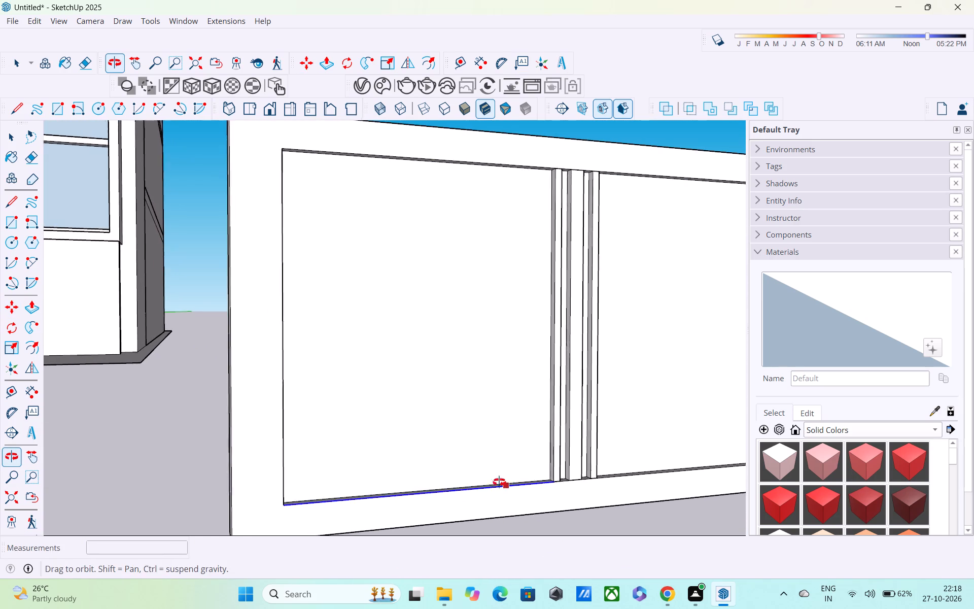
{"action": "middle_click_drag", "start_coordinate": [499, 482], "coordinate": [486, 470]}
{"action": "scroll", "coordinate": [494, 478], "scroll_direction": "up", "scroll_amount": 1}
{"action": "key", "text": "l"}
{"action": "scroll", "coordinate": [457, 485], "scroll_direction": "up", "scroll_amount": 5}
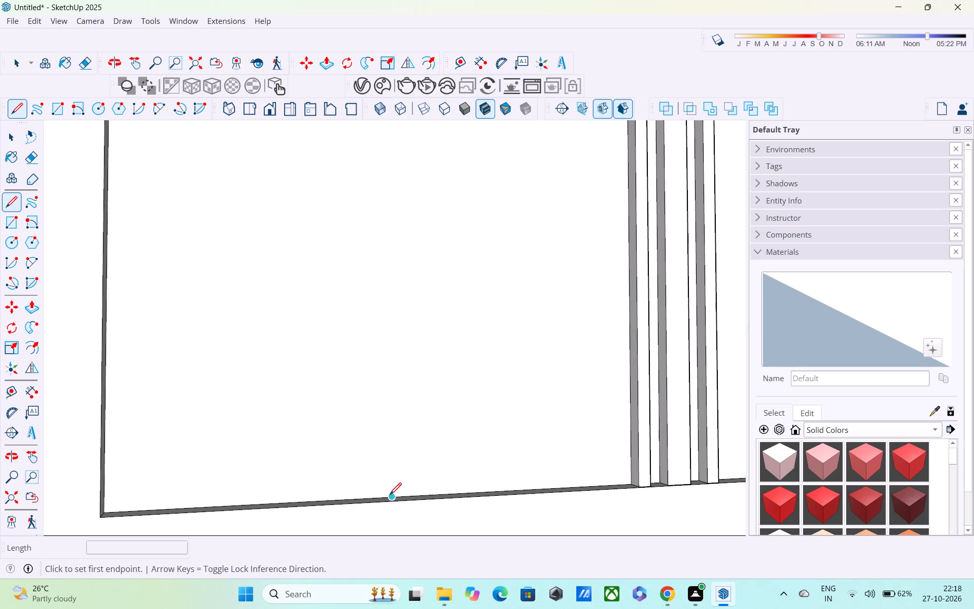
{"action": "left_click", "coordinate": [392, 497]}
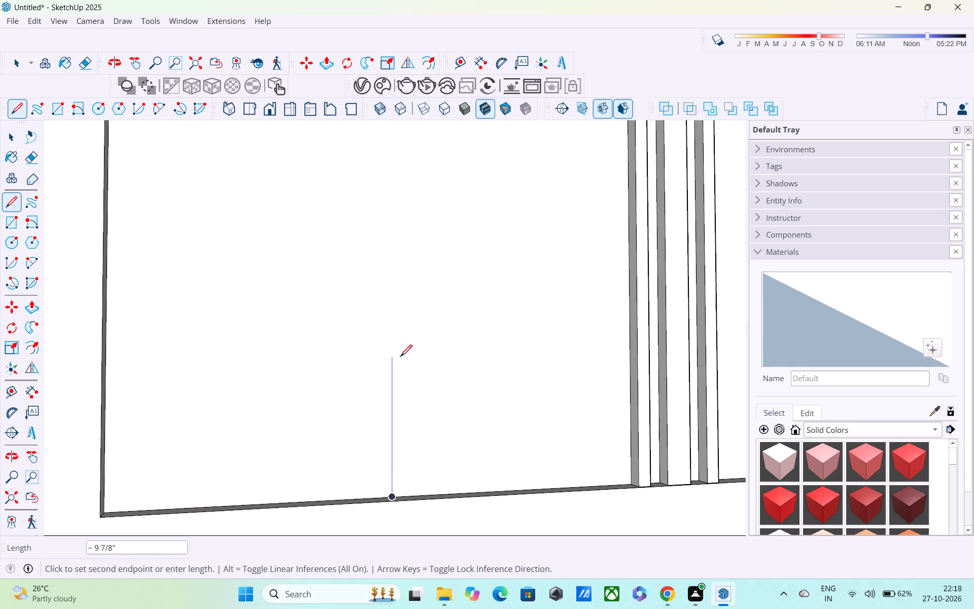
{"action": "middle_click_drag", "start_coordinate": [400, 358], "coordinate": [403, 531], "text": "shift"}
{"action": "scroll", "coordinate": [399, 393], "scroll_direction": "down", "scroll_amount": 5}
{"action": "scroll", "coordinate": [399, 388], "scroll_direction": "up", "scroll_amount": 1}
{"action": "middle_click_drag", "start_coordinate": [405, 429], "coordinate": [408, 484], "text": "shift"}
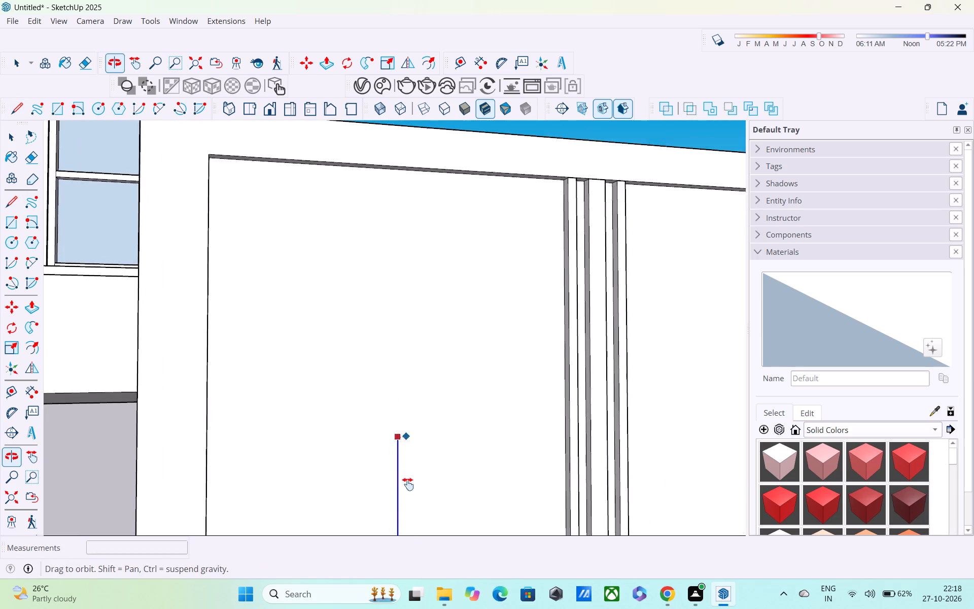
{"action": "middle_click_drag", "start_coordinate": [408, 484], "coordinate": [408, 495], "text": "shift"}
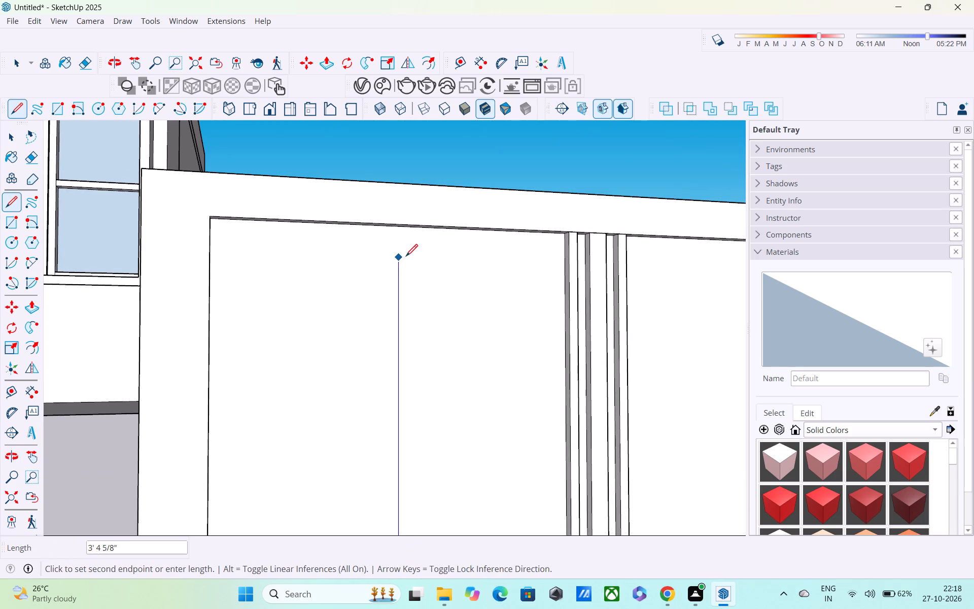
{"action": "middle_click_drag", "start_coordinate": [406, 257], "coordinate": [408, 155]}
{"action": "scroll", "coordinate": [403, 235], "scroll_direction": "up", "scroll_amount": 2}
{"action": "left_click", "coordinate": [402, 230]}
Copy the left leaf's new vertical line 1" to the right to form a narrow strip.
{"action": "scroll", "coordinate": [398, 241], "scroll_direction": "down", "scroll_amount": 4}
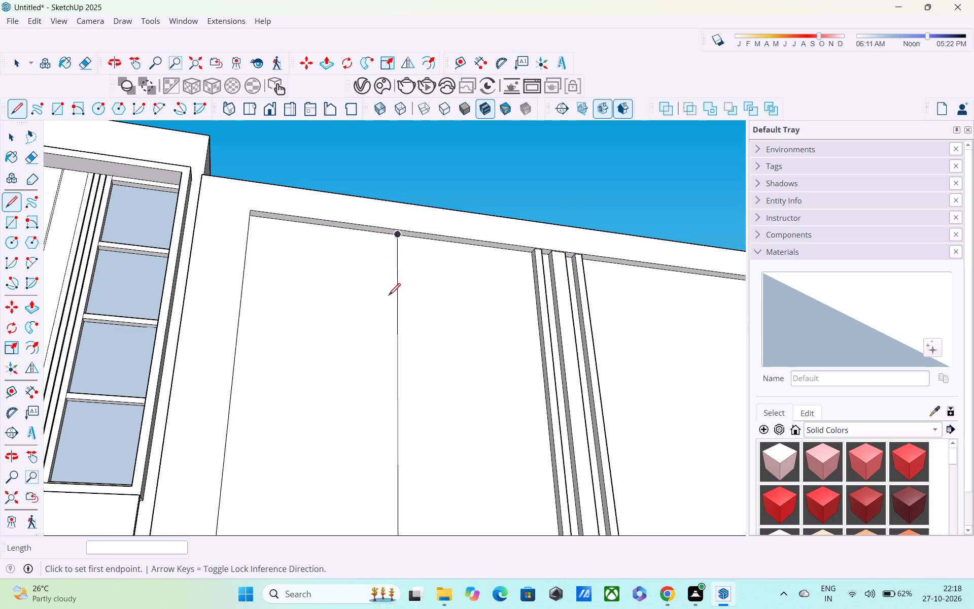
{"action": "key", "text": "space"}
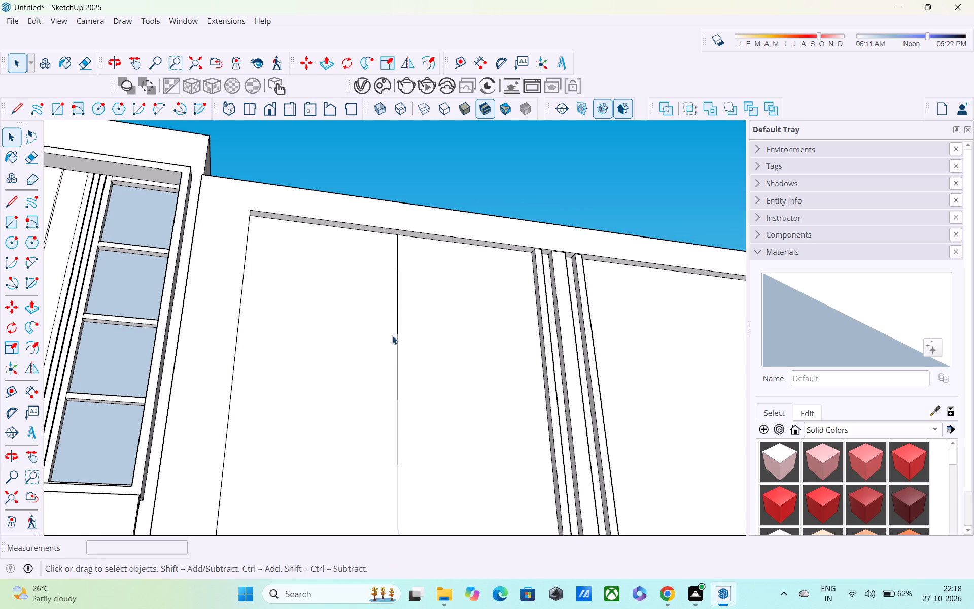
{"action": "left_click", "coordinate": [397, 350]}
{"action": "key", "text": "m"}
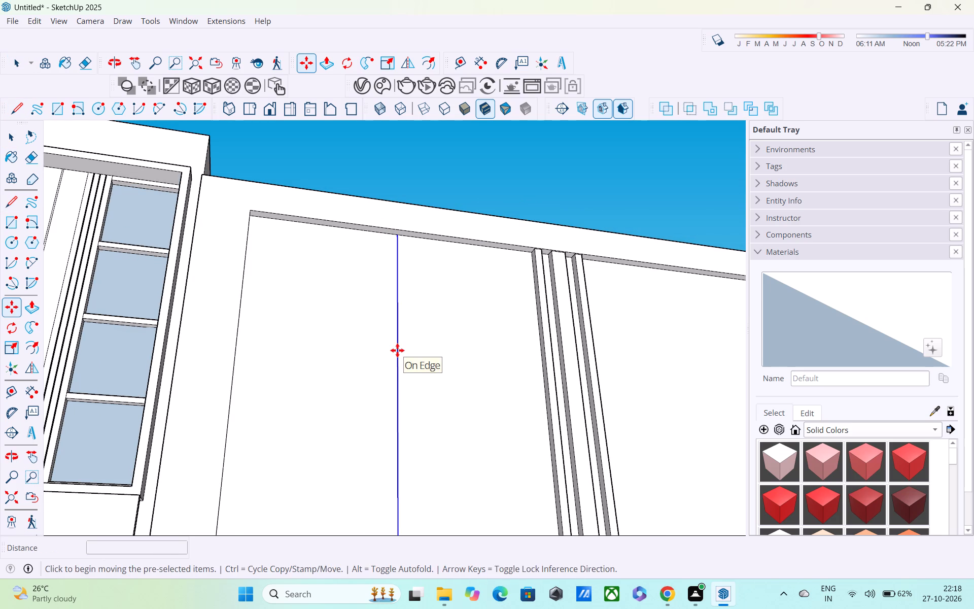
{"action": "scroll", "coordinate": [397, 350], "scroll_direction": "down", "scroll_amount": 5}
{"action": "middle_click_drag", "start_coordinate": [397, 360], "coordinate": [396, 241], "text": "shift"}
{"action": "middle_click_drag", "start_coordinate": [399, 360], "coordinate": [381, 419]}
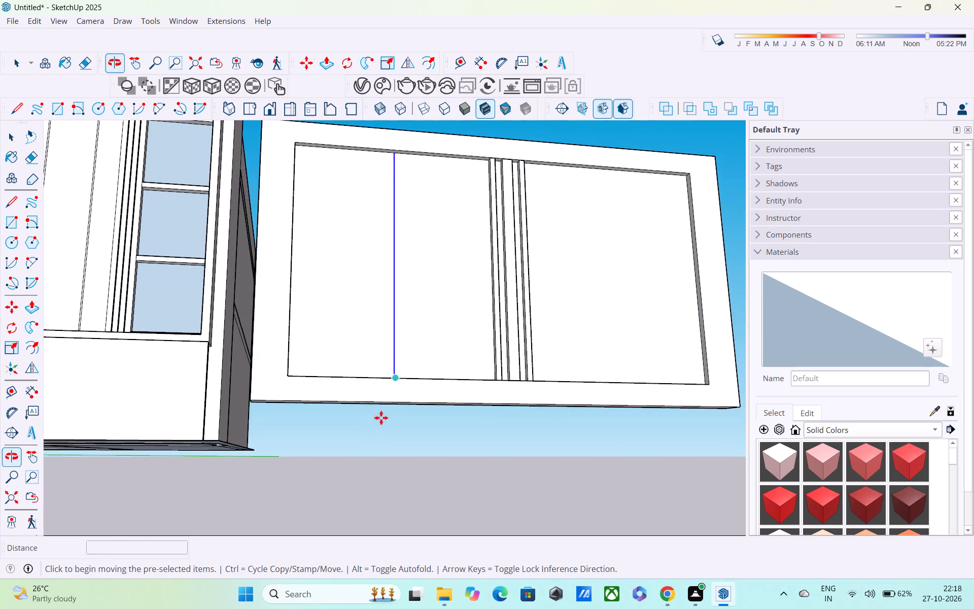
{"action": "scroll", "coordinate": [414, 355], "scroll_direction": "up", "scroll_amount": 5}
{"action": "scroll", "coordinate": [395, 396], "scroll_direction": "up", "scroll_amount": 6}
{"action": "middle_click_drag", "start_coordinate": [376, 394], "coordinate": [357, 459]}
{"action": "scroll", "coordinate": [368, 411], "scroll_direction": "up", "scroll_amount": 6}
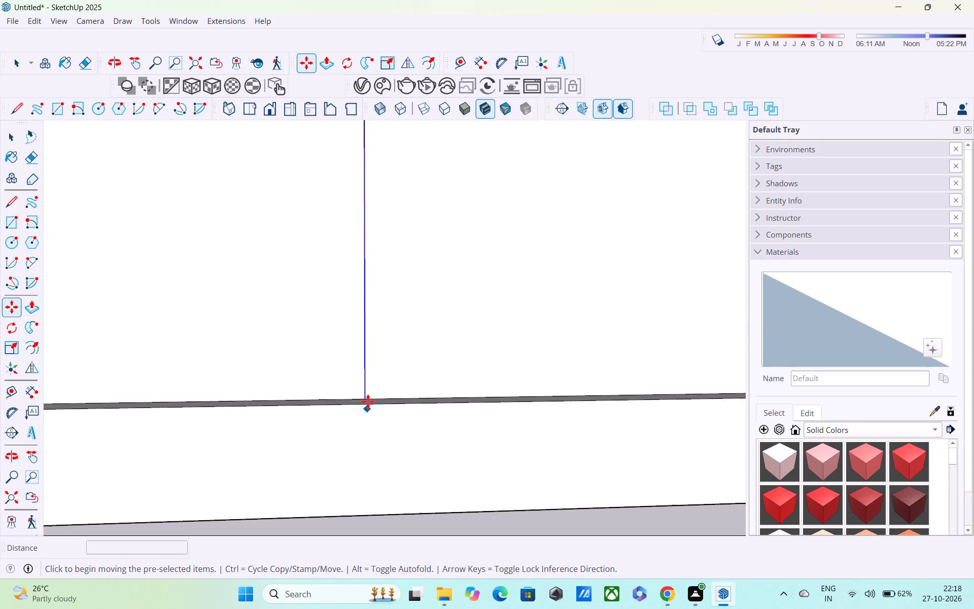
{"action": "scroll", "coordinate": [368, 401], "scroll_direction": "up", "scroll_amount": 5}
{"action": "left_click", "coordinate": [363, 398]}
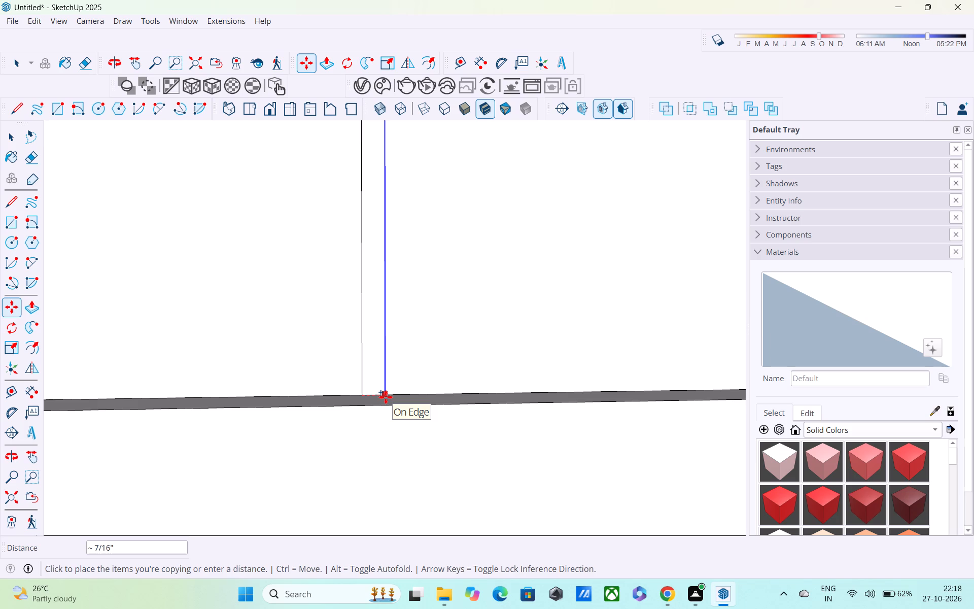
{"action": "type", "text": "1\""}
{"action": "key", "text": "Return"}
Draw a vertical line through the middle of the gate panel's right leaf, from the bottom inner edge to the top inner edge.
{"action": "scroll", "coordinate": [288, 457], "scroll_direction": "down", "scroll_amount": 5}
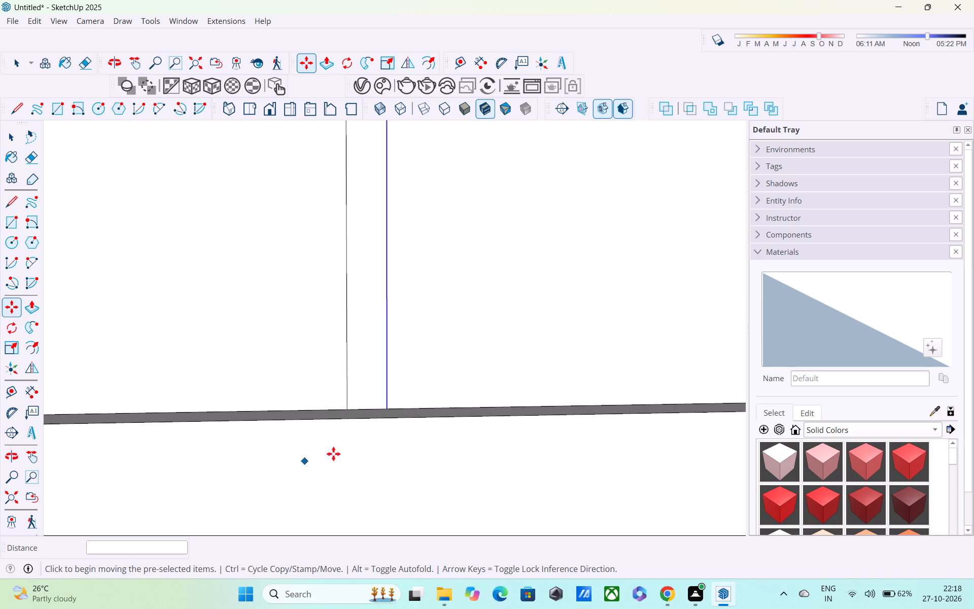
{"action": "scroll", "coordinate": [421, 383], "scroll_direction": "down", "scroll_amount": 18}
{"action": "middle_click_drag", "start_coordinate": [431, 358], "coordinate": [436, 312]}
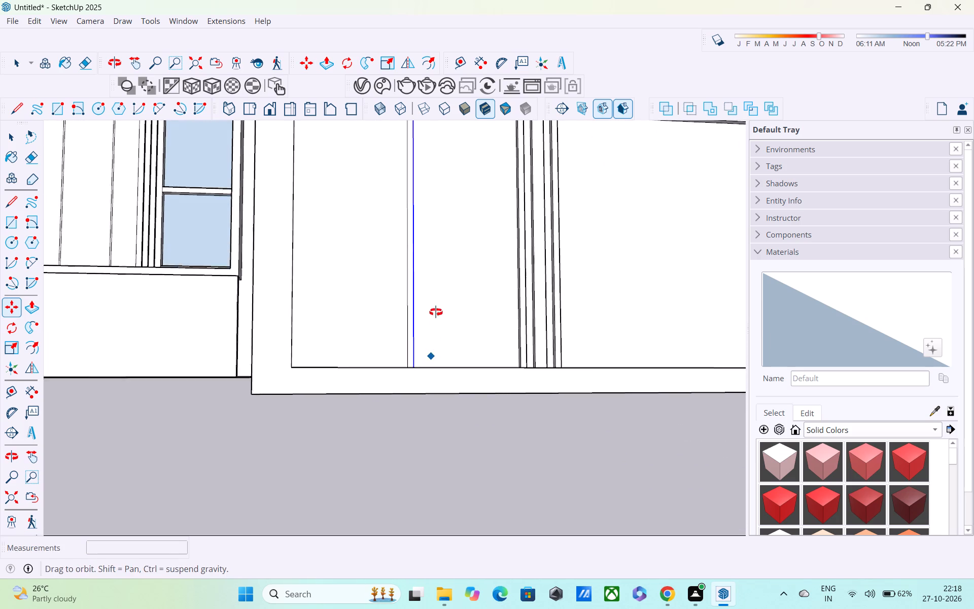
{"action": "middle_click_drag", "start_coordinate": [436, 312], "coordinate": [437, 311]}
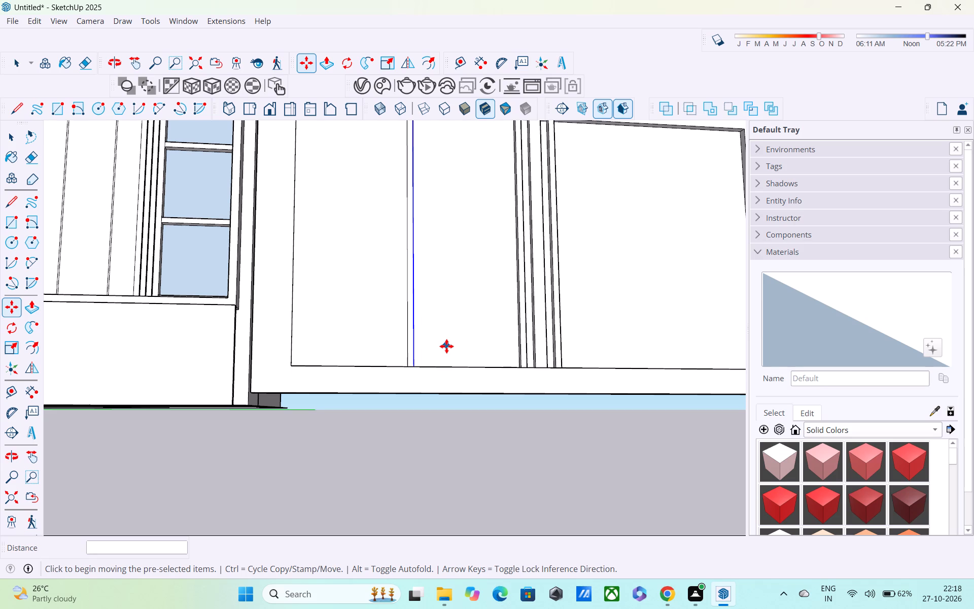
{"action": "scroll", "coordinate": [446, 346], "scroll_direction": "up", "scroll_amount": 1}
{"action": "middle_click_drag", "start_coordinate": [514, 356], "coordinate": [489, 420], "text": "shift"}
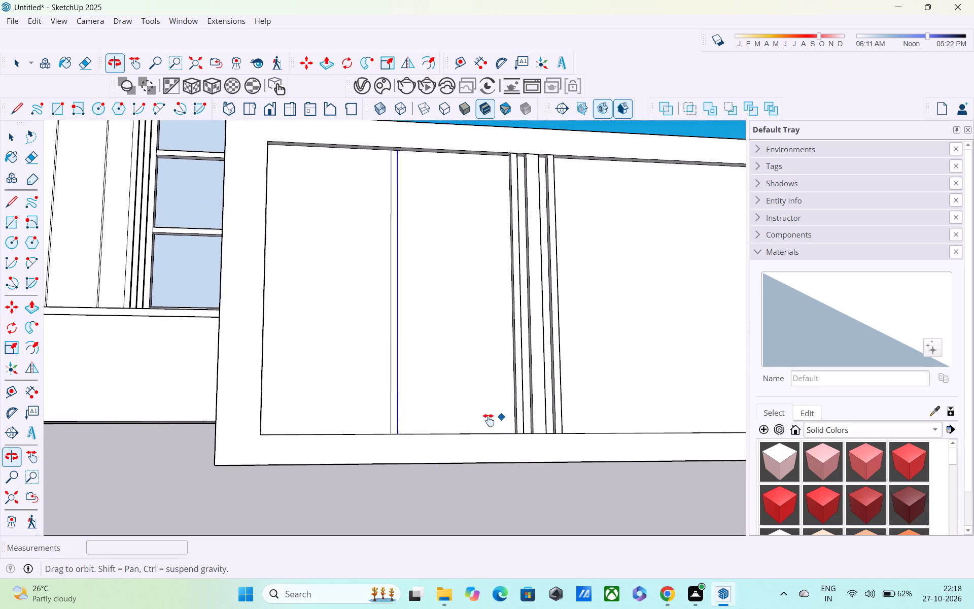
{"action": "middle_click_drag", "start_coordinate": [489, 420], "coordinate": [444, 420], "text": "shift"}
{"action": "scroll", "coordinate": [439, 405], "scroll_direction": "down", "scroll_amount": 4}
{"action": "middle_click_drag", "start_coordinate": [456, 408], "coordinate": [337, 437]}
{"action": "scroll", "coordinate": [576, 353], "scroll_direction": "up", "scroll_amount": 4}
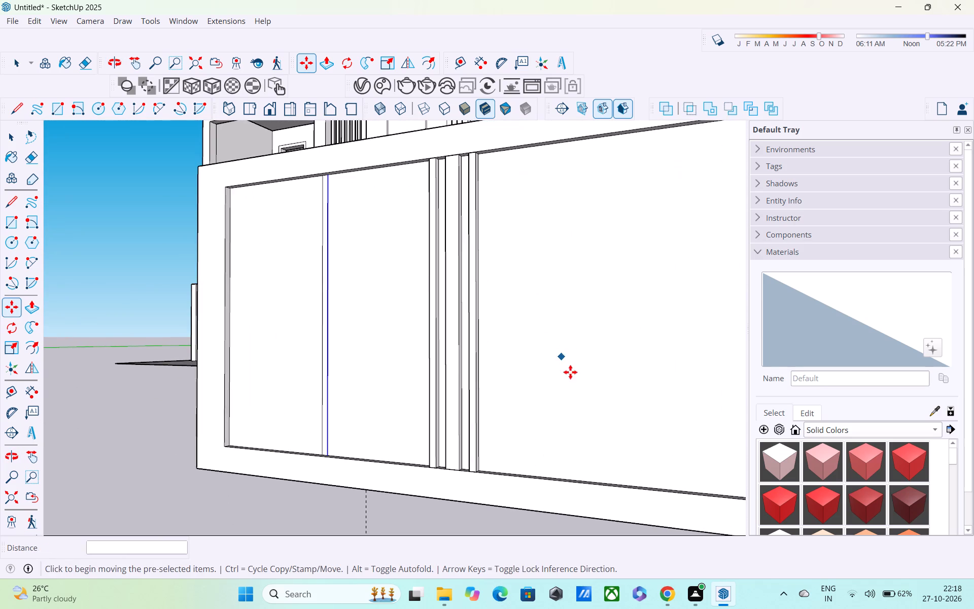
{"action": "middle_click_drag", "start_coordinate": [572, 374], "coordinate": [643, 426]}
{"action": "scroll", "coordinate": [627, 411], "scroll_direction": "down", "scroll_amount": 5}
{"action": "key", "text": "l"}
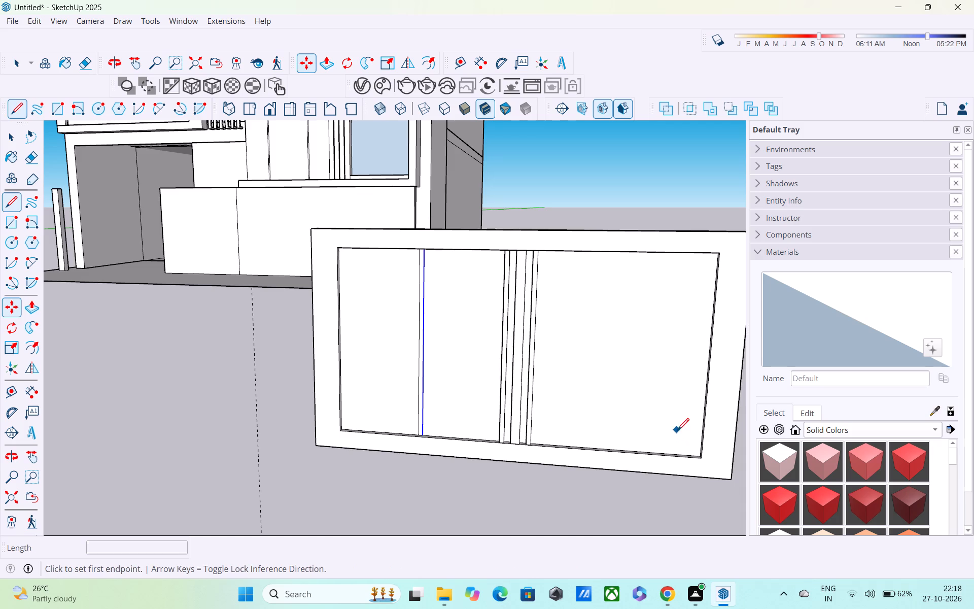
{"action": "scroll", "coordinate": [668, 441], "scroll_direction": "up", "scroll_amount": 4}
{"action": "middle_click_drag", "start_coordinate": [628, 439], "coordinate": [568, 371], "text": "shift"}
{"action": "middle_click_drag", "start_coordinate": [567, 381], "coordinate": [593, 437]}
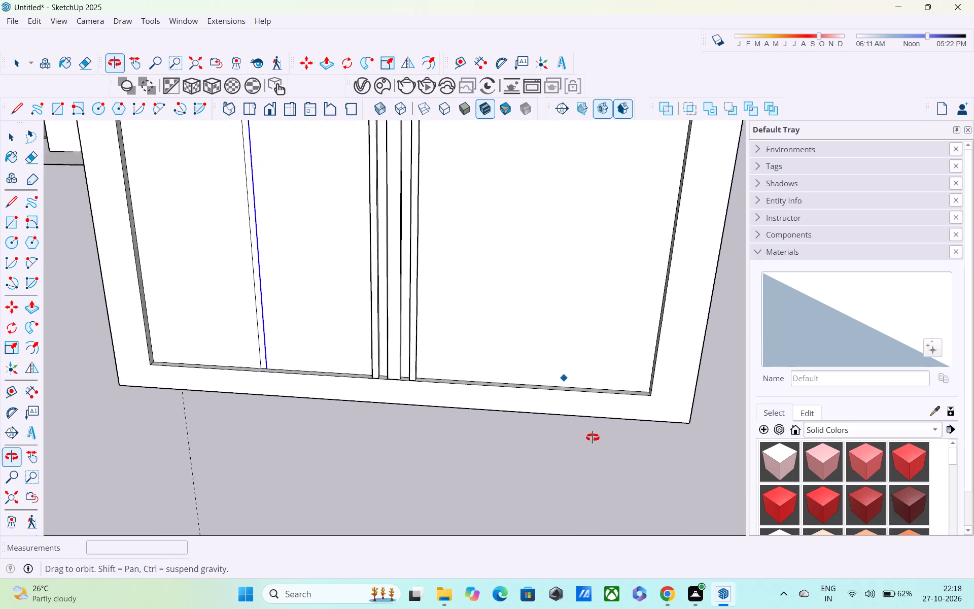
{"action": "middle_click_drag", "start_coordinate": [593, 437], "coordinate": [594, 439]}
{"action": "scroll", "coordinate": [559, 391], "scroll_direction": "up", "scroll_amount": 1}
{"action": "middle_click_drag", "start_coordinate": [561, 401], "coordinate": [588, 463]}
{"action": "scroll", "coordinate": [542, 435], "scroll_direction": "up", "scroll_amount": 4}
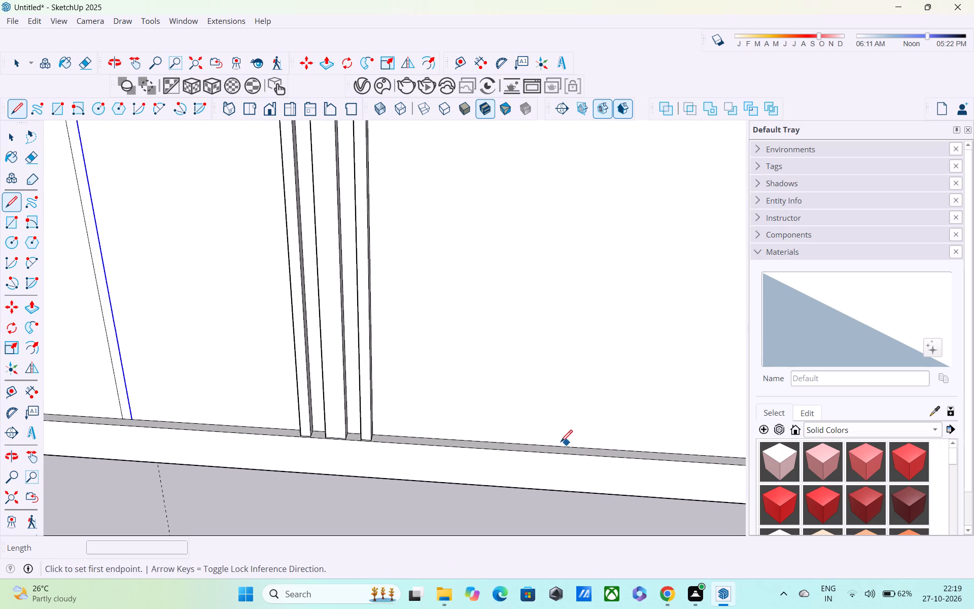
{"action": "left_click", "coordinate": [560, 446]}
{"action": "middle_click_drag", "start_coordinate": [556, 364], "coordinate": [568, 525]}
{"action": "scroll", "coordinate": [566, 435], "scroll_direction": "down", "scroll_amount": 5}
{"action": "middle_click_drag", "start_coordinate": [594, 421], "coordinate": [596, 427]}
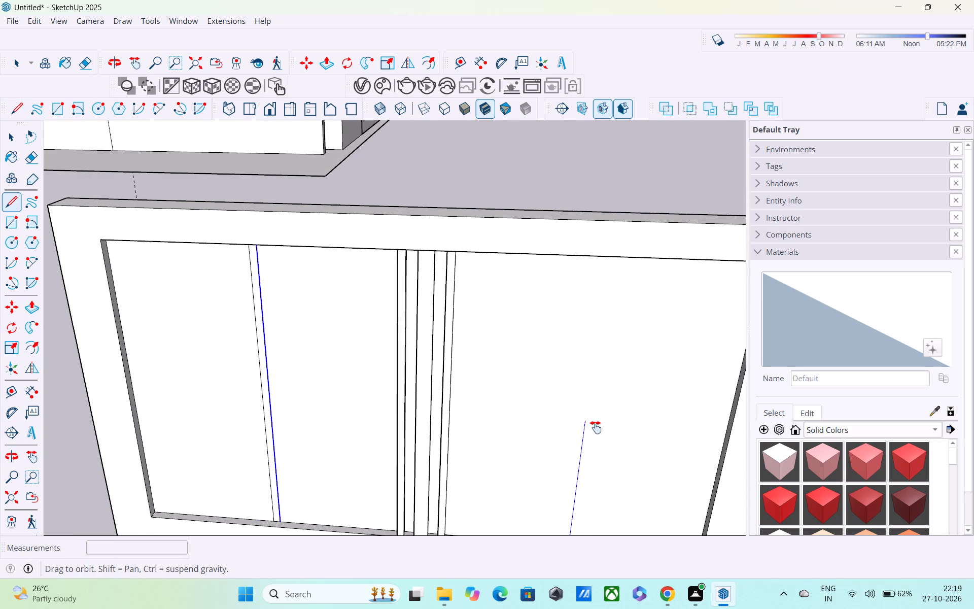
{"action": "middle_click_drag", "start_coordinate": [596, 427], "coordinate": [601, 485]}
{"action": "middle_click_drag", "start_coordinate": [598, 438], "coordinate": [561, 419]}
{"action": "middle_click_drag", "start_coordinate": [566, 407], "coordinate": [579, 260]}
{"action": "scroll", "coordinate": [581, 360], "scroll_direction": "up", "scroll_amount": 3}
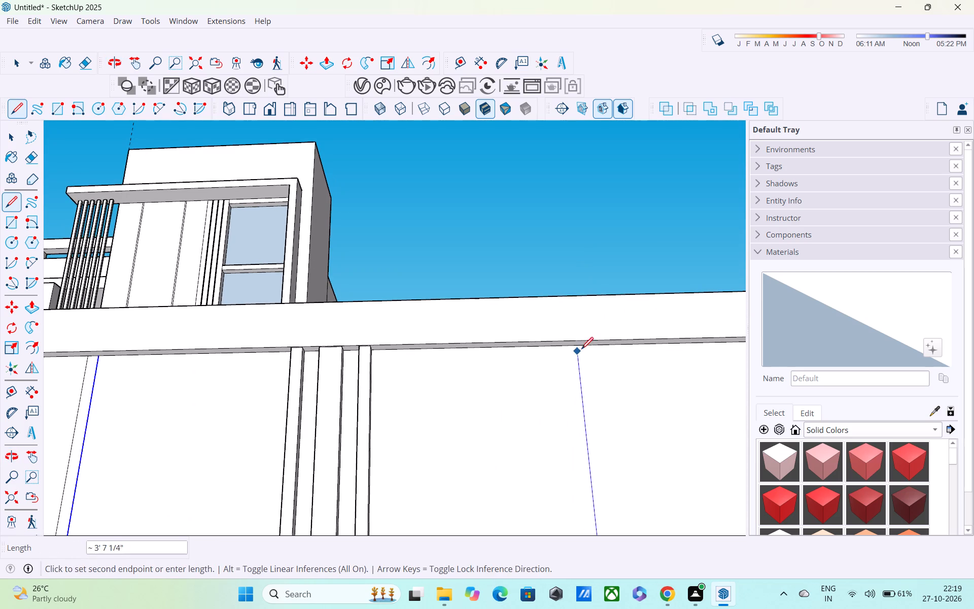
{"action": "left_click", "coordinate": [581, 347]}
Copy the right leaf's new vertical line 1" to the right to form a matching narrow strip.
{"action": "middle_click_drag", "start_coordinate": [596, 426], "coordinate": [588, 303], "text": "shift"}
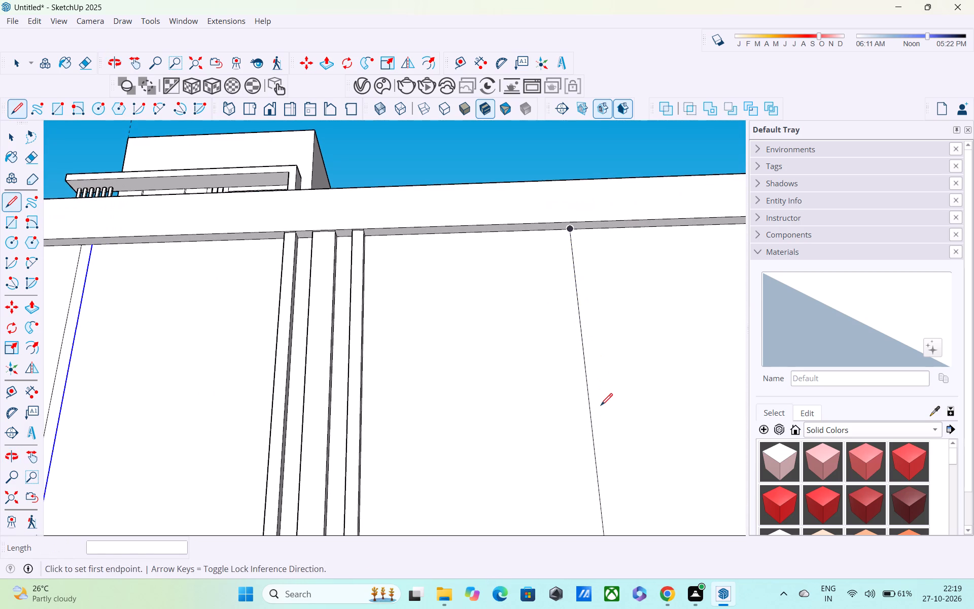
{"action": "key", "text": "space"}
{"action": "left_click", "coordinate": [588, 379]}
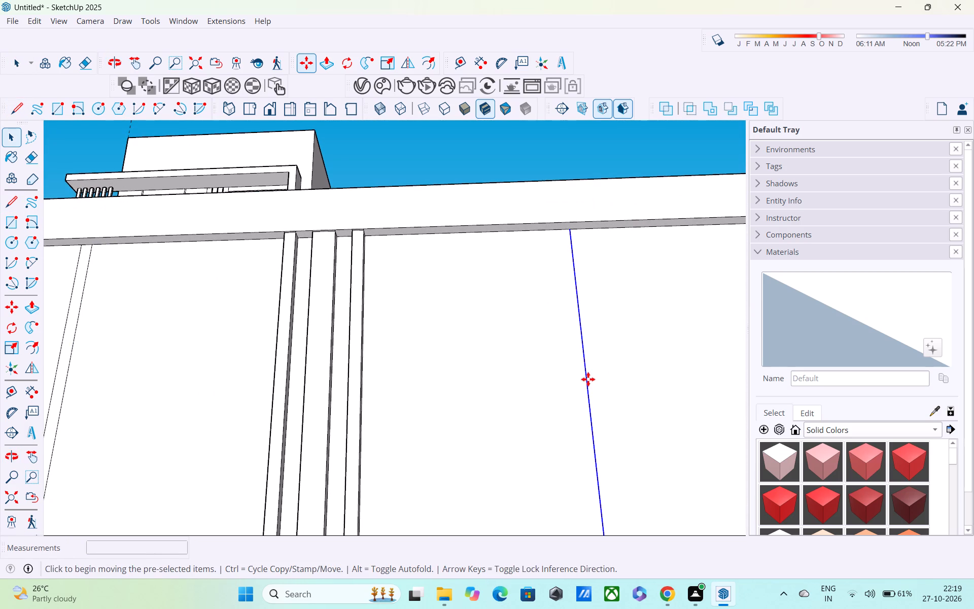
{"action": "key", "text": "m"}
{"action": "left_click", "coordinate": [572, 235]}
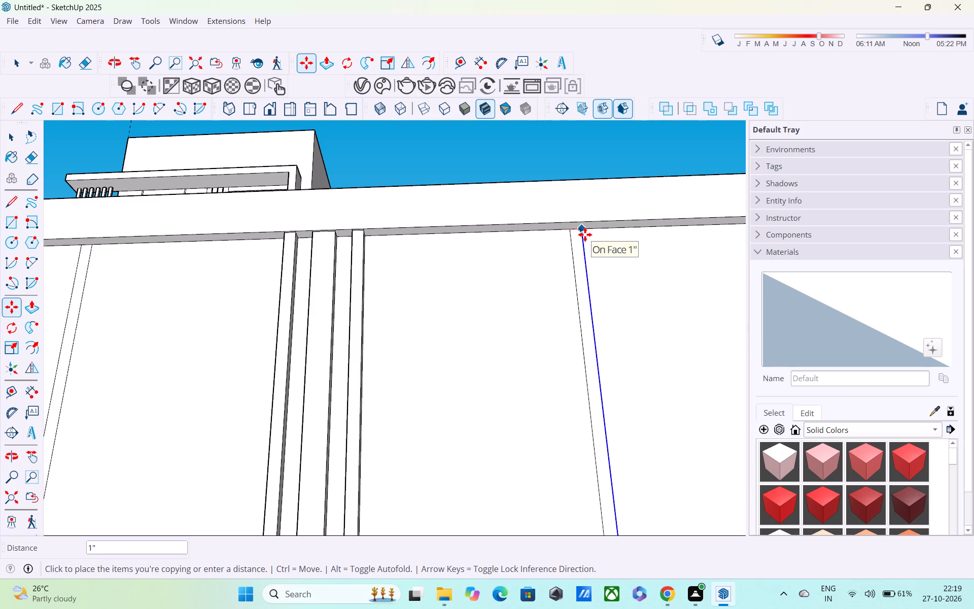
{"action": "type", "text": "1\""}
{"action": "key", "text": "Return"}
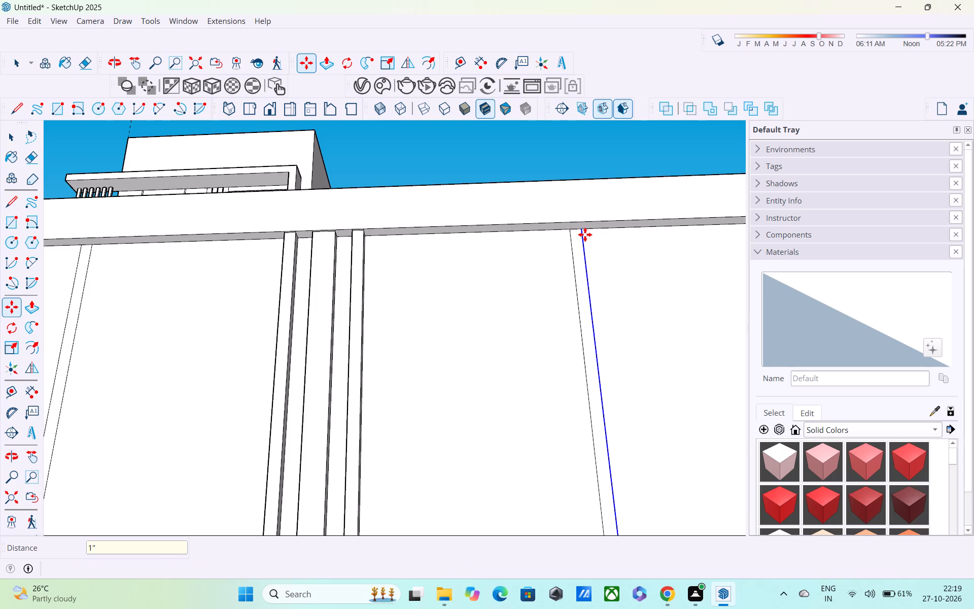
{"action": "key", "text": "space"}
Draw a horizontal line about 3' 1 7/8" long across the left leaf, from the frame's inner edge midpoint to the first central strip.
{"action": "scroll", "coordinate": [585, 234], "scroll_direction": "down", "scroll_amount": 4}
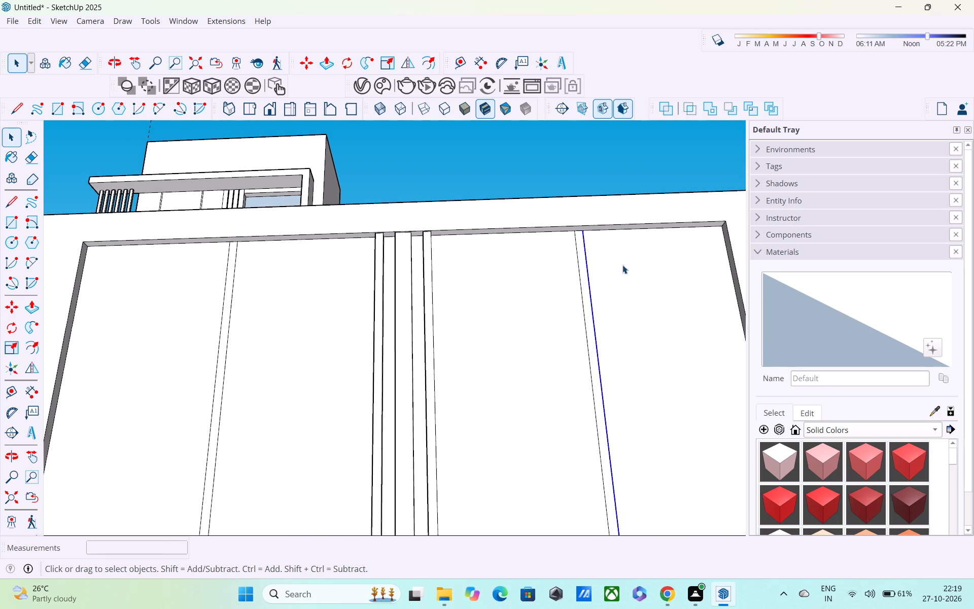
{"action": "scroll", "coordinate": [613, 276], "scroll_direction": "down", "scroll_amount": 3}
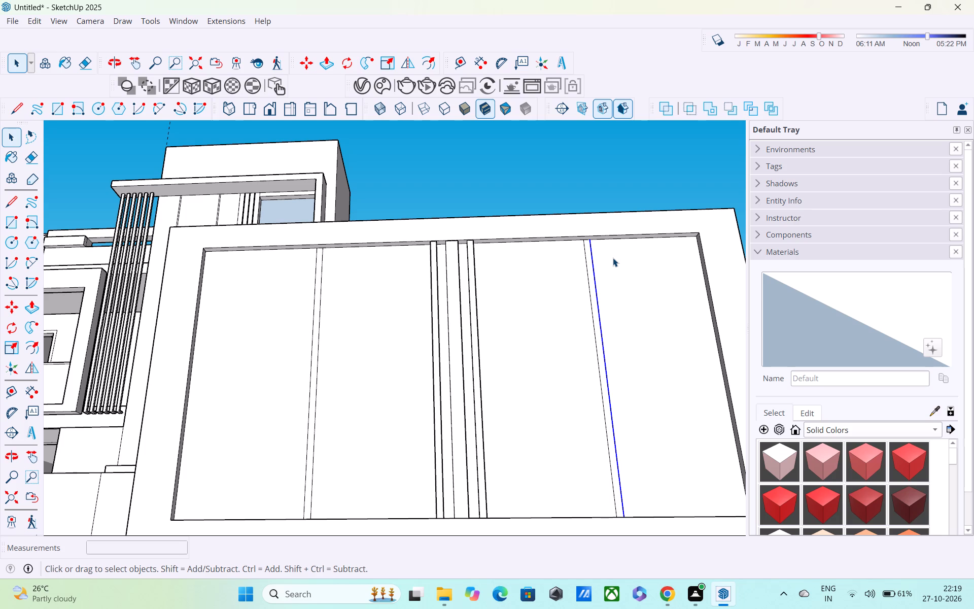
{"action": "scroll", "coordinate": [613, 258], "scroll_direction": "down", "scroll_amount": 2}
{"action": "middle_click_drag", "start_coordinate": [497, 374], "coordinate": [358, 377]}
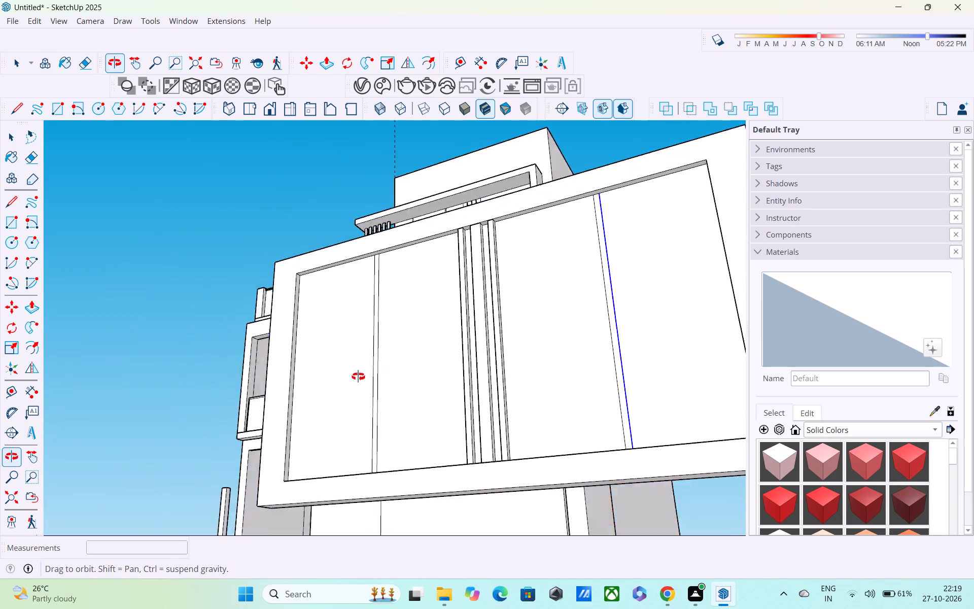
{"action": "middle_click_drag", "start_coordinate": [358, 377], "coordinate": [295, 468]}
{"action": "key", "text": "l"}
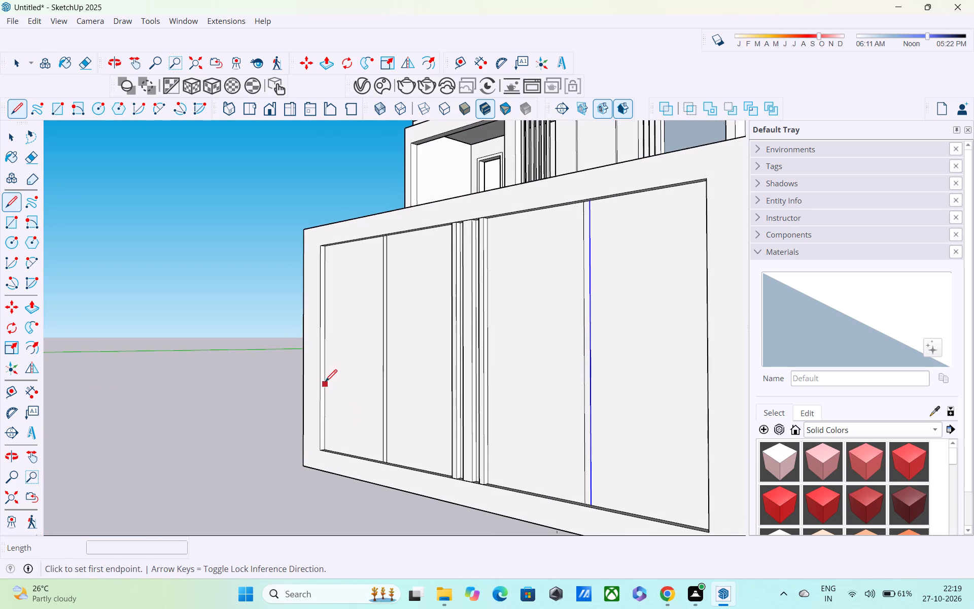
{"action": "left_click", "coordinate": [326, 347]}
{"action": "middle_click_drag", "start_coordinate": [439, 352], "coordinate": [596, 400]}
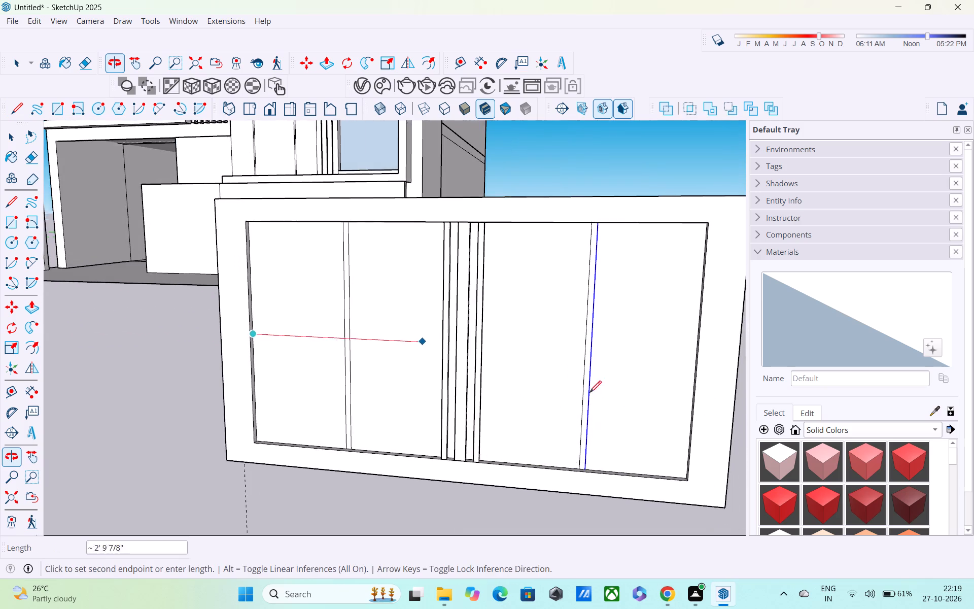
{"action": "scroll", "coordinate": [435, 364], "scroll_direction": "up", "scroll_amount": 2}
{"action": "scroll", "coordinate": [425, 361], "scroll_direction": "down", "scroll_amount": 1}
{"action": "scroll", "coordinate": [421, 357], "scroll_direction": "up", "scroll_amount": 2}
{"action": "middle_click_drag", "start_coordinate": [413, 328], "coordinate": [568, 309]}
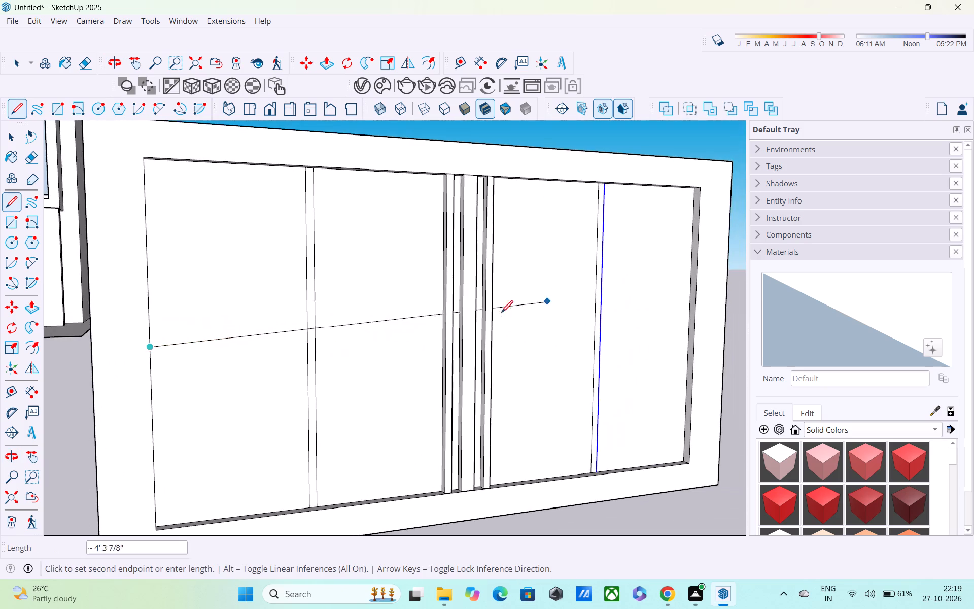
{"action": "scroll", "coordinate": [480, 318], "scroll_direction": "up", "scroll_amount": 4}
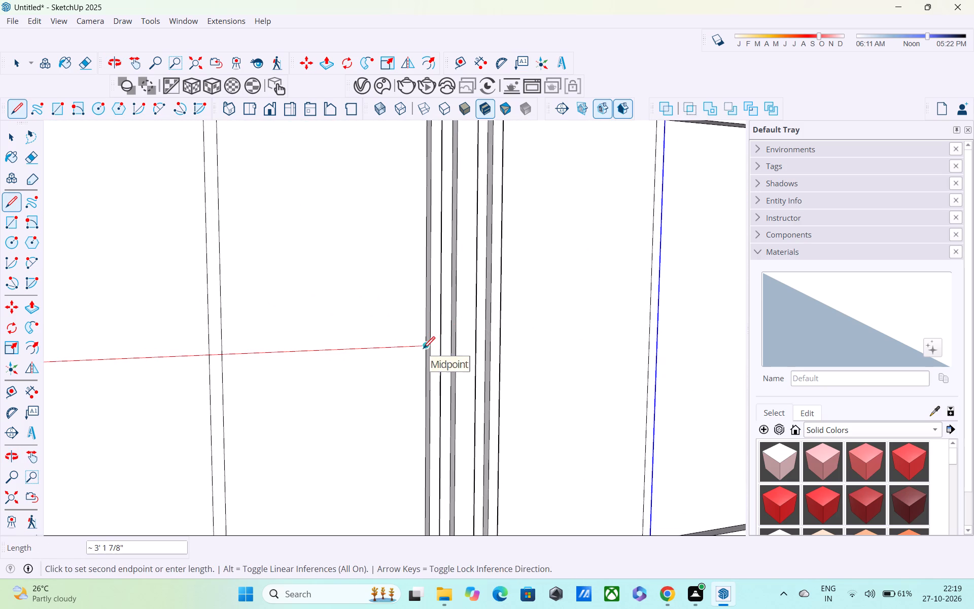
{"action": "left_click", "coordinate": [423, 350]}
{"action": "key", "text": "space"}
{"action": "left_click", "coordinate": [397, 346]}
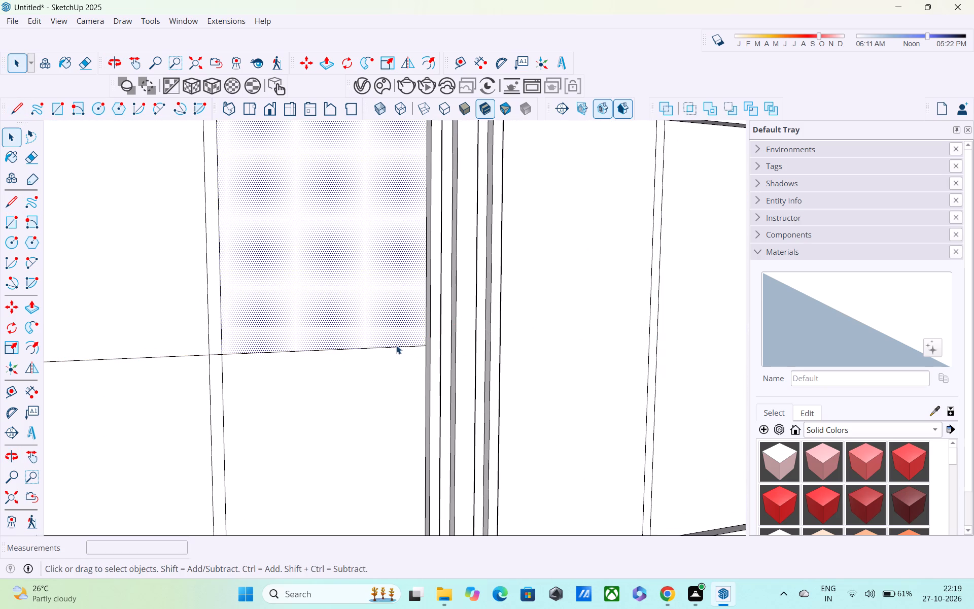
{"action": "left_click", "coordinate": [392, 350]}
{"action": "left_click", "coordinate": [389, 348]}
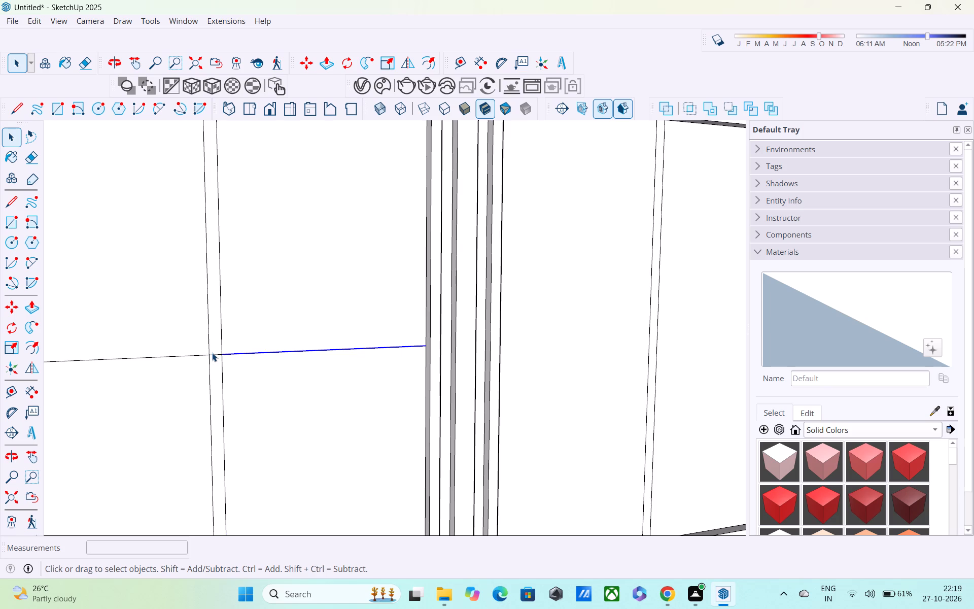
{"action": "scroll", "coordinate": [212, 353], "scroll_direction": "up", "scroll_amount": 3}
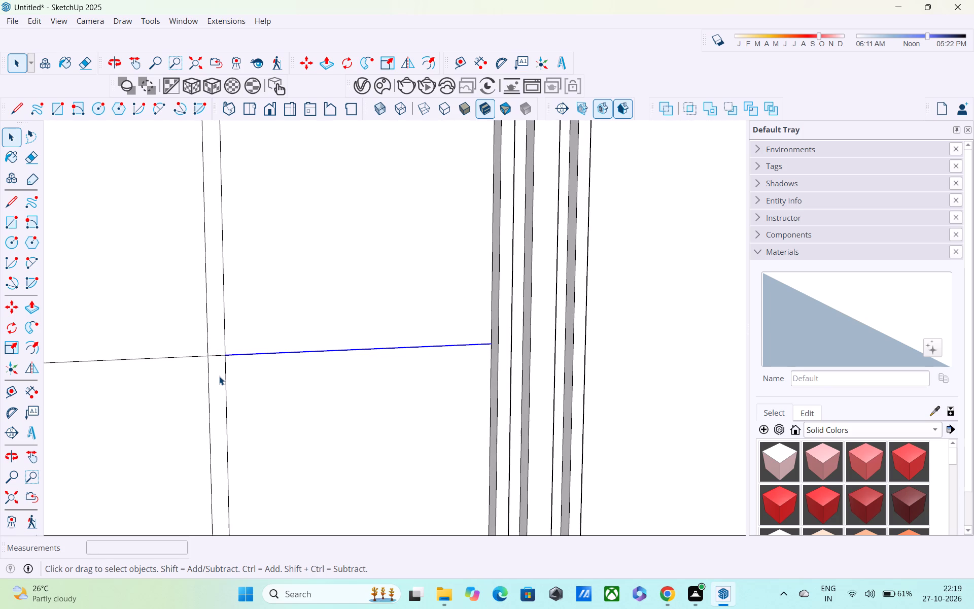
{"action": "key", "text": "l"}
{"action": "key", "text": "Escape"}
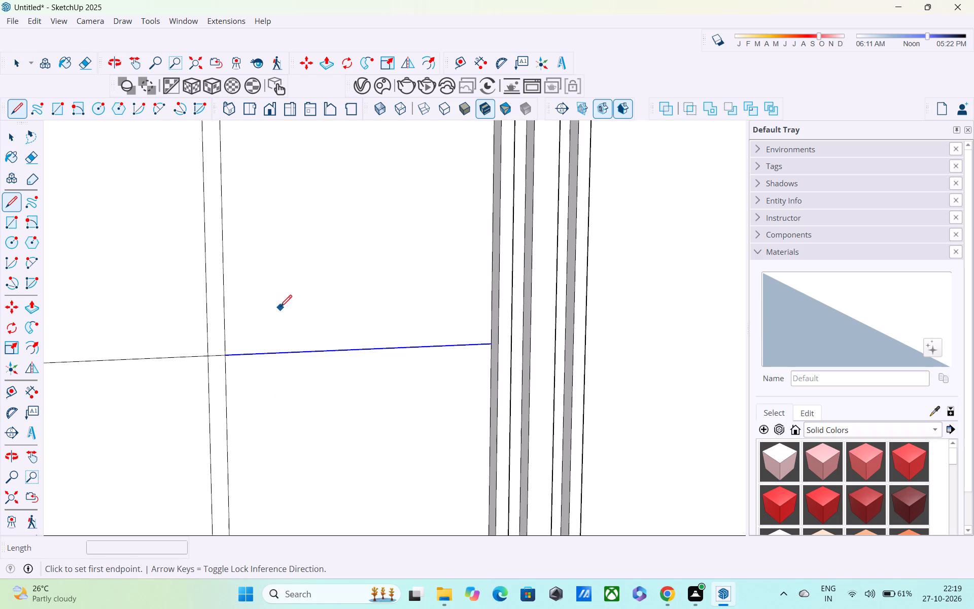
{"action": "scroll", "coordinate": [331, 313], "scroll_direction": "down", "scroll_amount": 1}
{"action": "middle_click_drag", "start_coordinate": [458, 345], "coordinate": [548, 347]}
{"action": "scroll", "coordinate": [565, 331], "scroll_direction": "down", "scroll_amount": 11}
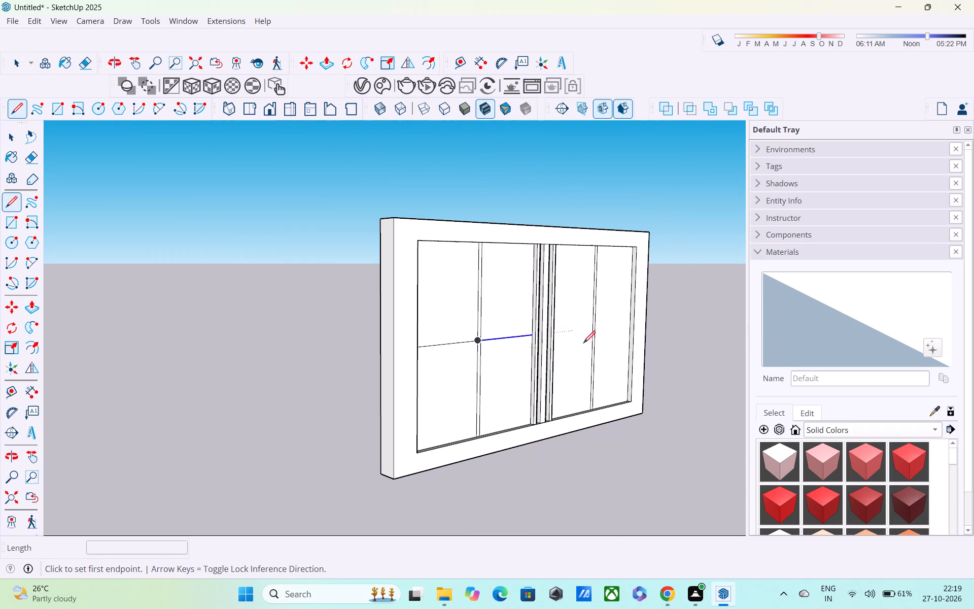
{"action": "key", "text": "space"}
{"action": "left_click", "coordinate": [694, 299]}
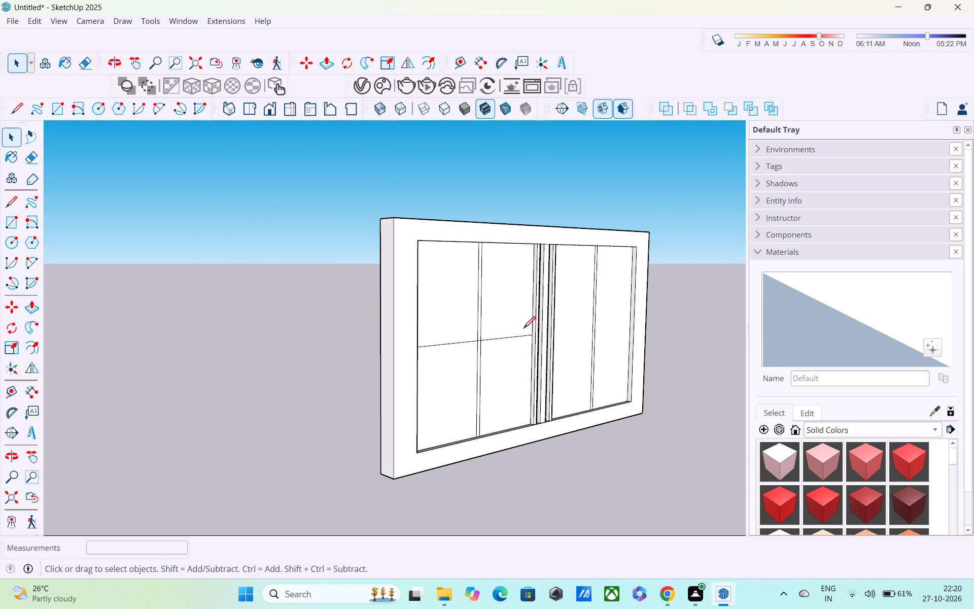
Draw a 1" vertical line down the first central strip's edge from the end of the left leaf's horizontal line.
{"action": "key", "text": "l"}
{"action": "scroll", "coordinate": [514, 349], "scroll_direction": "up", "scroll_amount": 6}
{"action": "middle_click_drag", "start_coordinate": [539, 330], "coordinate": [571, 324]}
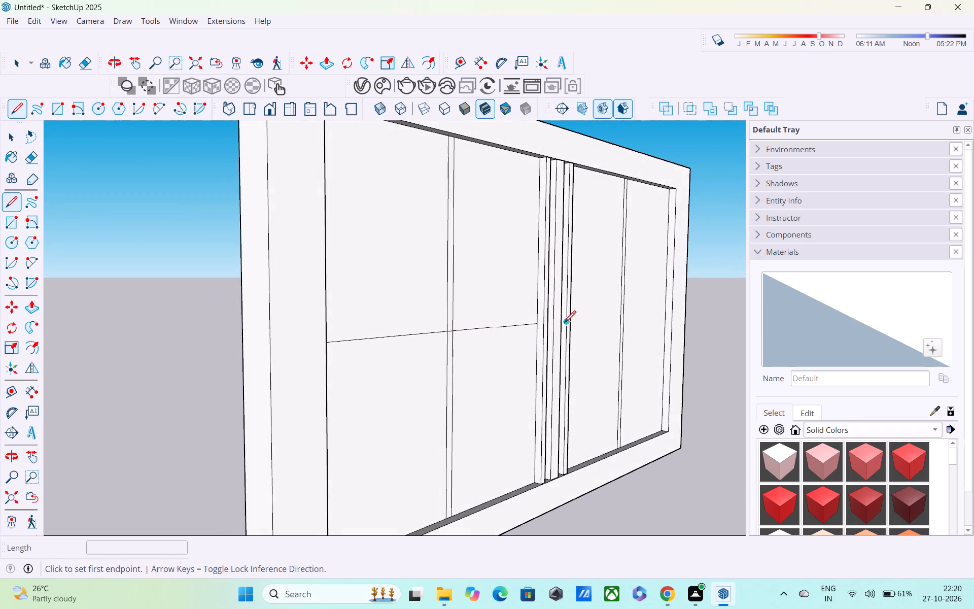
{"action": "scroll", "coordinate": [564, 324], "scroll_direction": "up", "scroll_amount": 8}
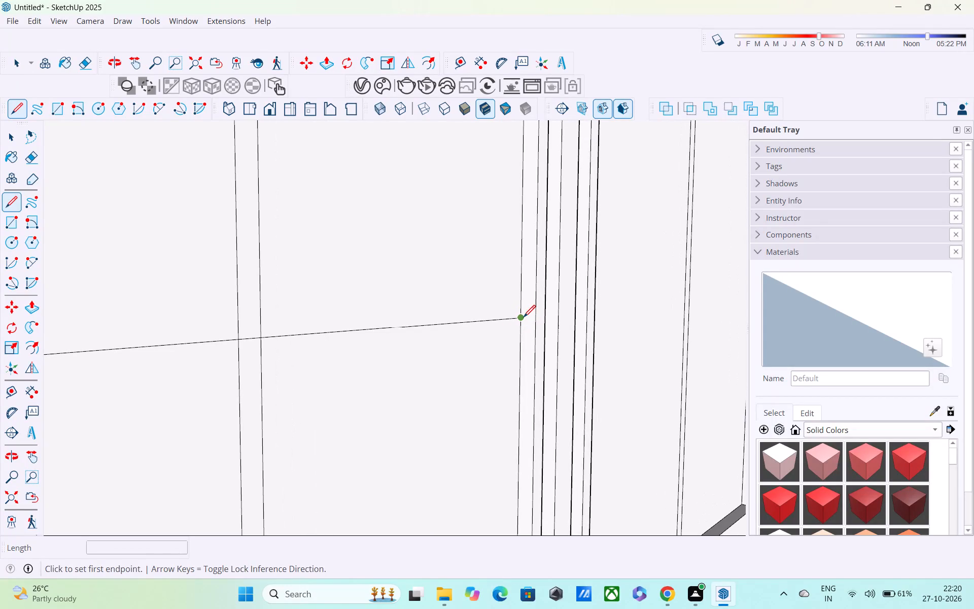
{"action": "left_click", "coordinate": [524, 318]}
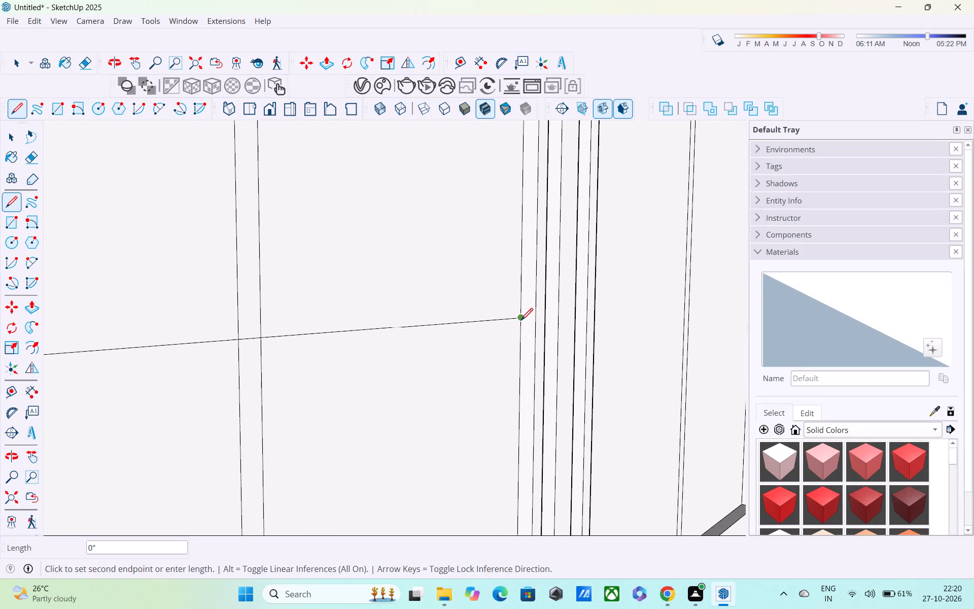
{"action": "left_click", "coordinate": [520, 319]}
{"action": "left_click", "coordinate": [520, 340]}
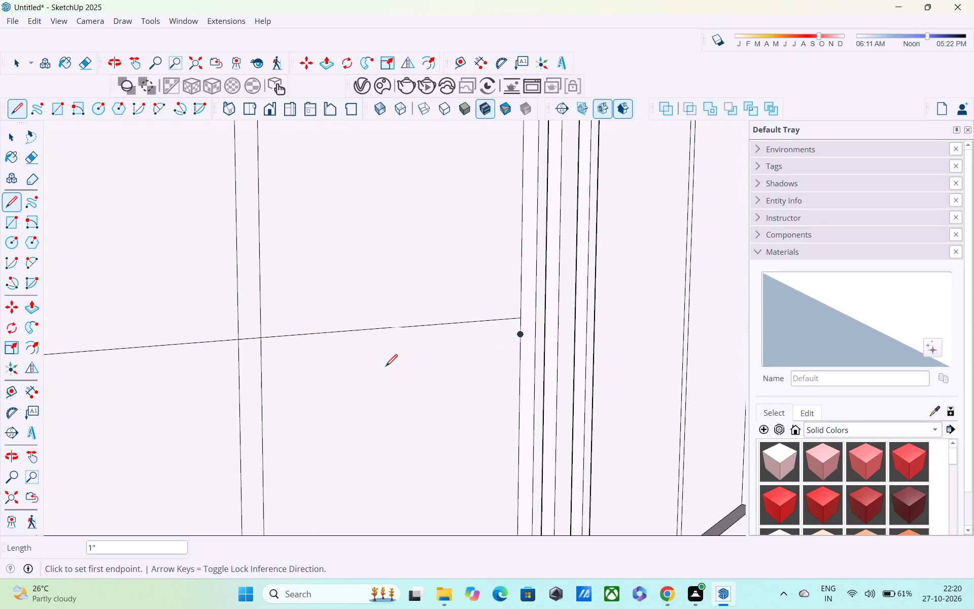
Draw a second horizontal line about 3' 1 7/8" long across the left leaf, from the 1" offset point to the frame's inner edge.
{"action": "left_click", "coordinate": [518, 339]}
{"action": "scroll", "coordinate": [254, 381], "scroll_direction": "down", "scroll_amount": 1}
{"action": "middle_click_drag", "start_coordinate": [254, 381], "coordinate": [386, 359]}
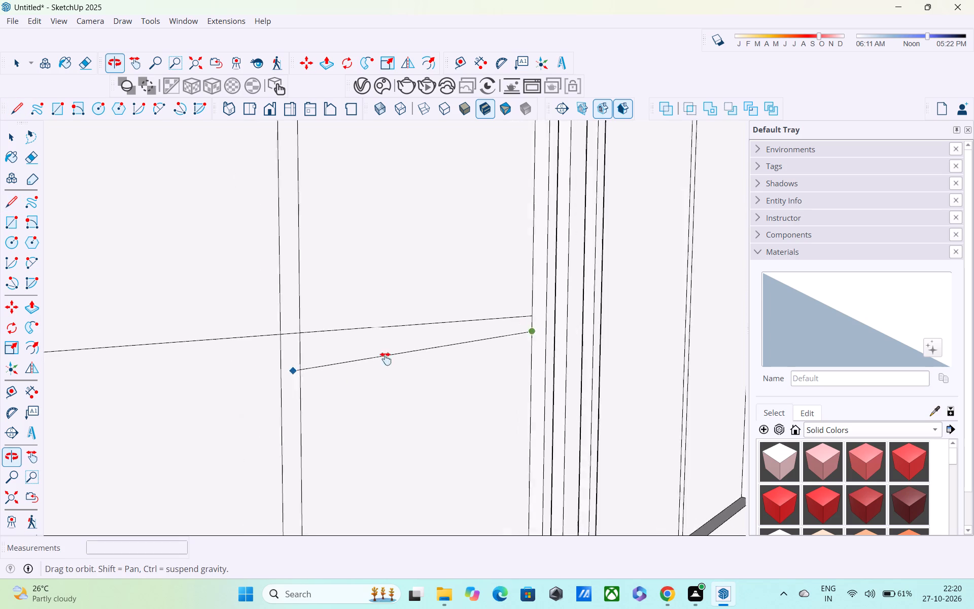
{"action": "middle_click_drag", "start_coordinate": [386, 359], "coordinate": [614, 327]}
{"action": "scroll", "coordinate": [614, 326], "scroll_direction": "down", "scroll_amount": 5}
{"action": "middle_click_drag", "start_coordinate": [584, 328], "coordinate": [373, 334]}
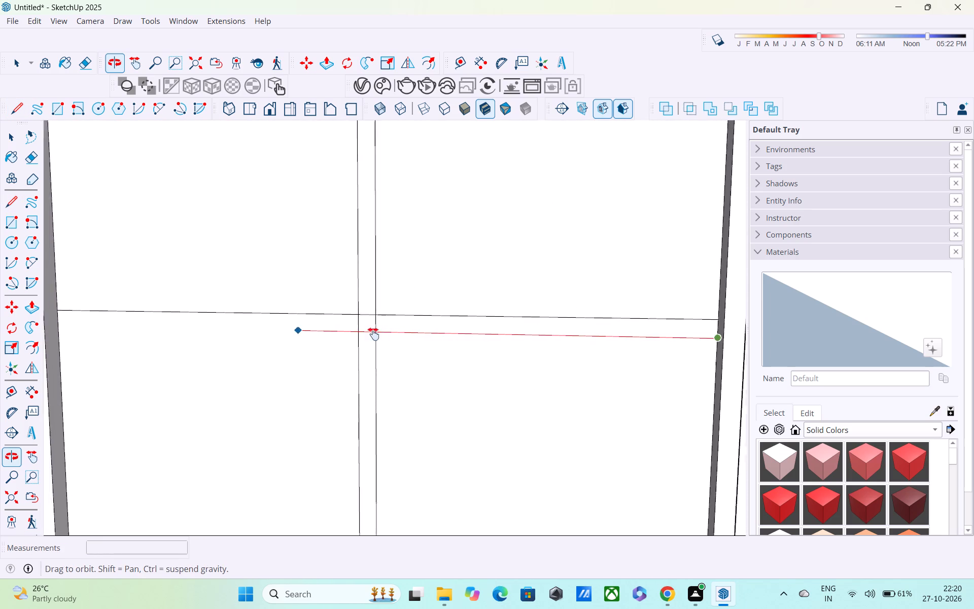
{"action": "middle_click_drag", "start_coordinate": [373, 334], "coordinate": [576, 332]}
{"action": "middle_click_drag", "start_coordinate": [555, 341], "coordinate": [337, 331]}
{"action": "scroll", "coordinate": [342, 327], "scroll_direction": "up", "scroll_amount": 3}
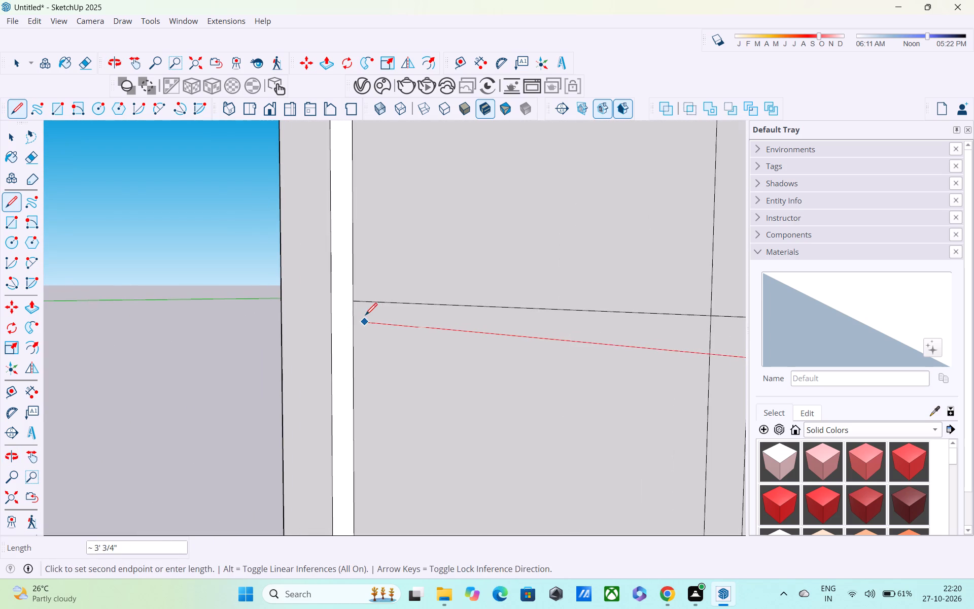
{"action": "left_click", "coordinate": [356, 320]}
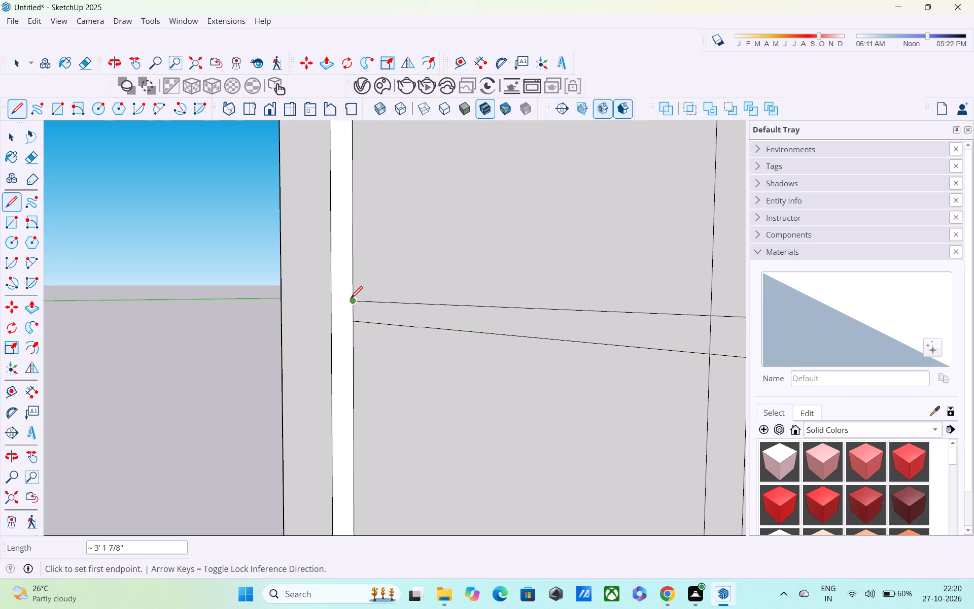
Draw a 1" vertical line along the frame's inner edge, joining the ends of the left leaf's two horizontal lines.
{"action": "left_click", "coordinate": [351, 299]}
{"action": "left_click", "coordinate": [353, 322]}
{"action": "scroll", "coordinate": [353, 322], "scroll_direction": "down", "scroll_amount": 5}
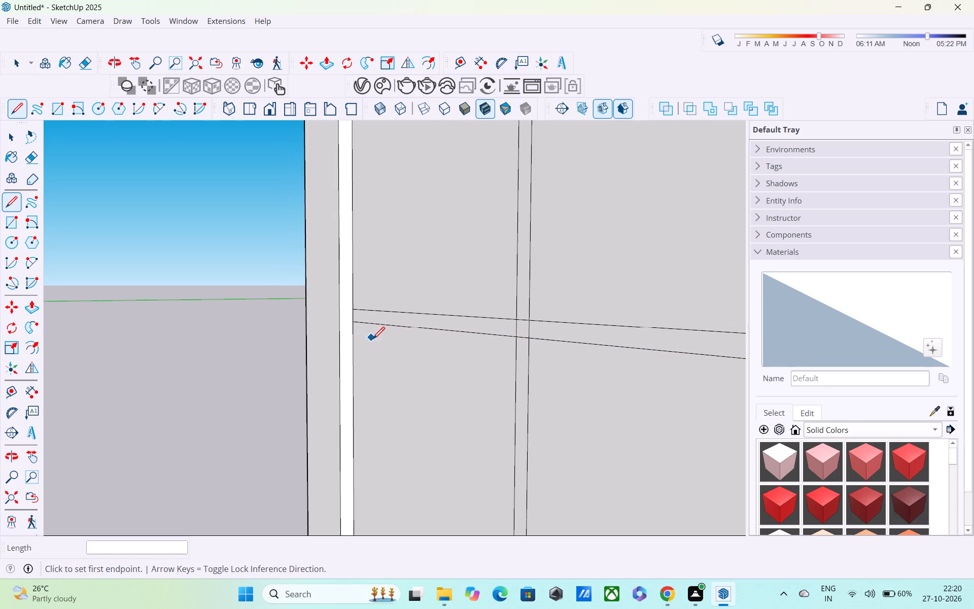
{"action": "key", "text": "space"}
{"action": "key", "text": "l"}
{"action": "scroll", "coordinate": [361, 317], "scroll_direction": "up", "scroll_amount": 4}
{"action": "left_click", "coordinate": [352, 306]}
{"action": "left_click", "coordinate": [351, 327]}
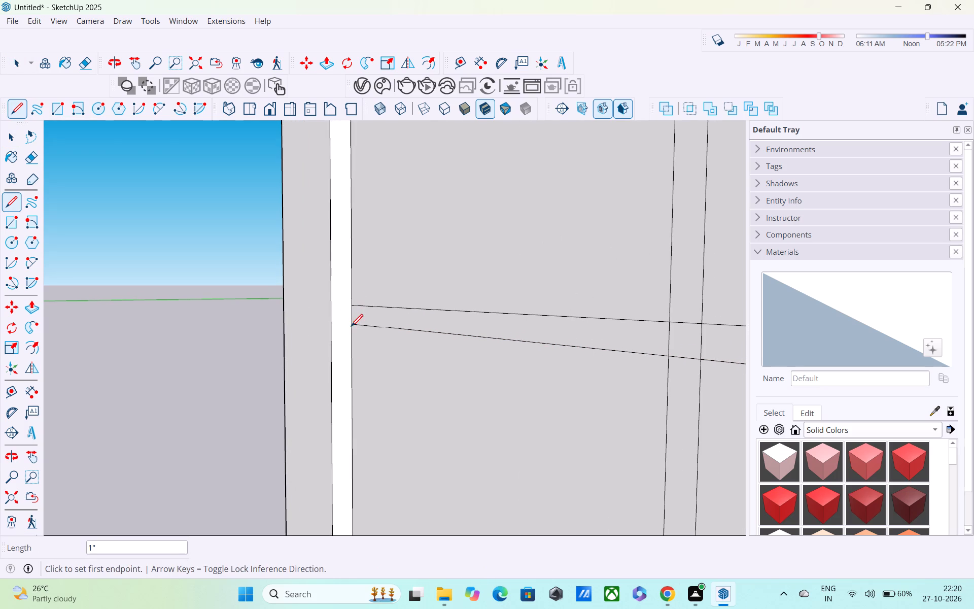
{"action": "scroll", "coordinate": [351, 327], "scroll_direction": "down", "scroll_amount": 7}
{"action": "middle_click_drag", "start_coordinate": [594, 330], "coordinate": [585, 327], "text": "shift"}
{"action": "middle_click_drag", "start_coordinate": [565, 323], "coordinate": [534, 319], "text": "shift"}
{"action": "key", "text": "Escape"}
Draw a horizontal line about 2' 11 7/8" long across the right leaf, from the last central strip to the frame's inner edge.
{"action": "middle_click_drag", "start_coordinate": [564, 344], "coordinate": [782, 342]}
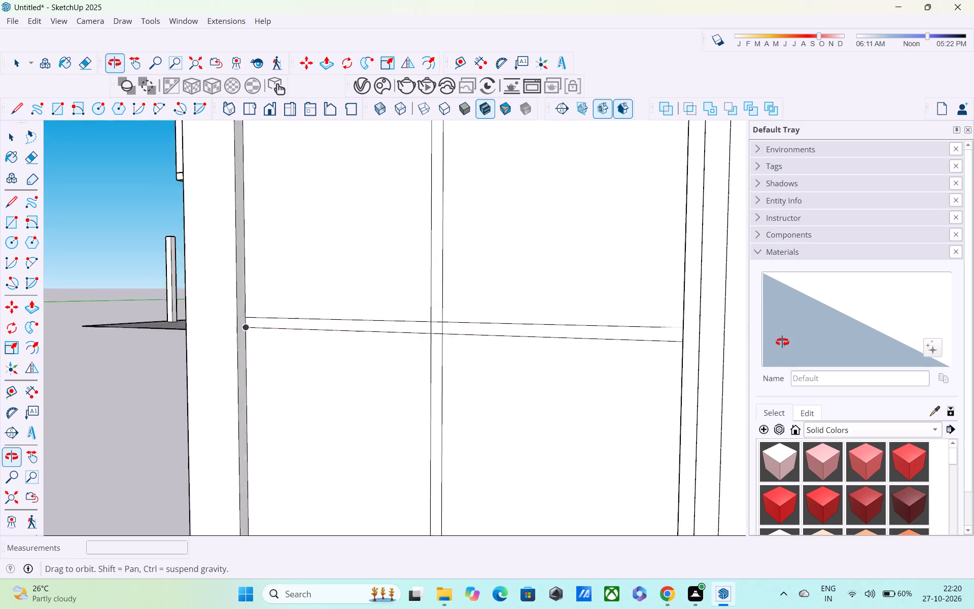
{"action": "middle_click_drag", "start_coordinate": [782, 342], "coordinate": [789, 339]}
{"action": "scroll", "coordinate": [698, 337], "scroll_direction": "up", "scroll_amount": 4}
{"action": "scroll", "coordinate": [652, 326], "scroll_direction": "up", "scroll_amount": 3}
{"action": "key", "text": "space"}
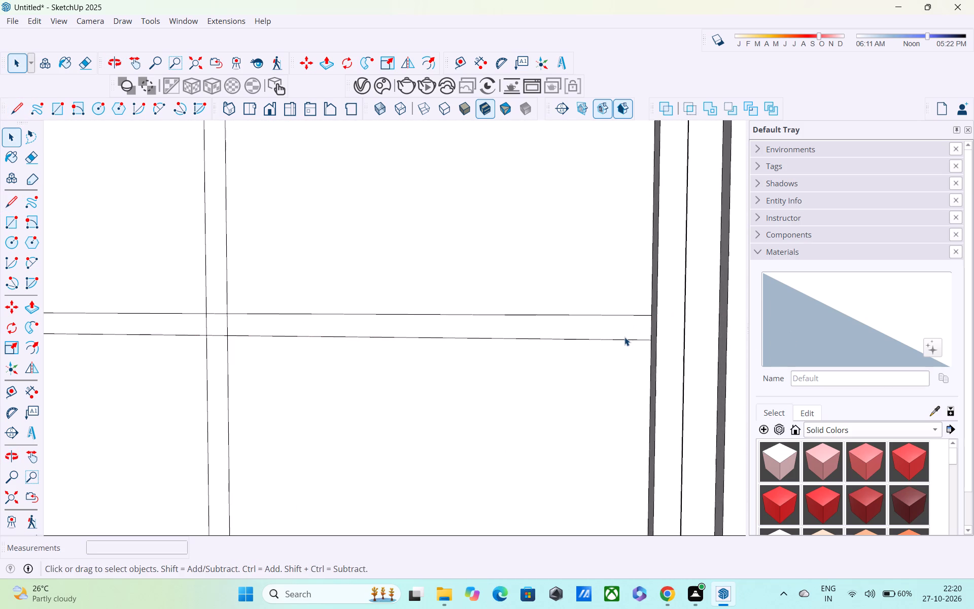
{"action": "key", "text": "l"}
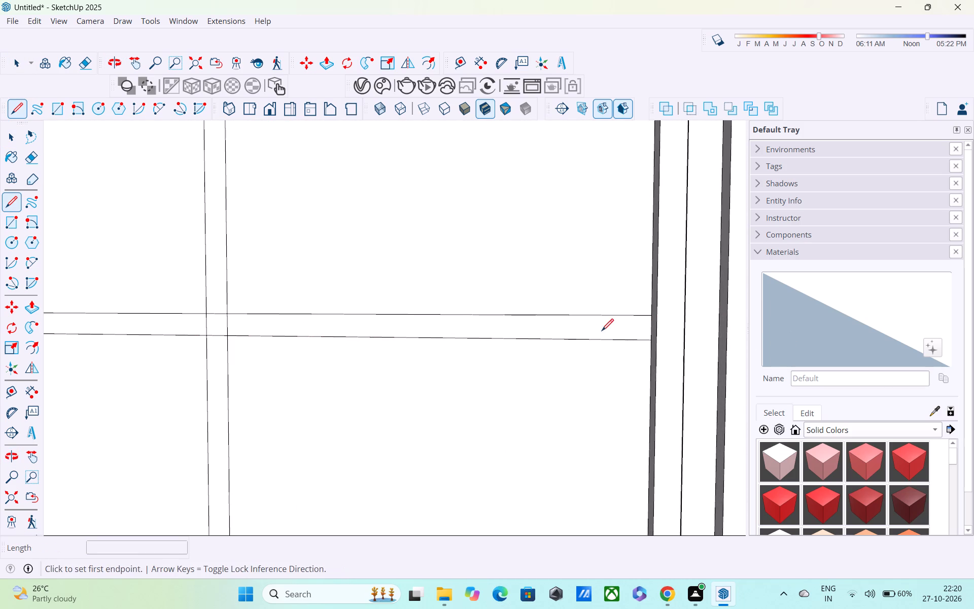
{"action": "scroll", "coordinate": [563, 335], "scroll_direction": "down", "scroll_amount": 1}
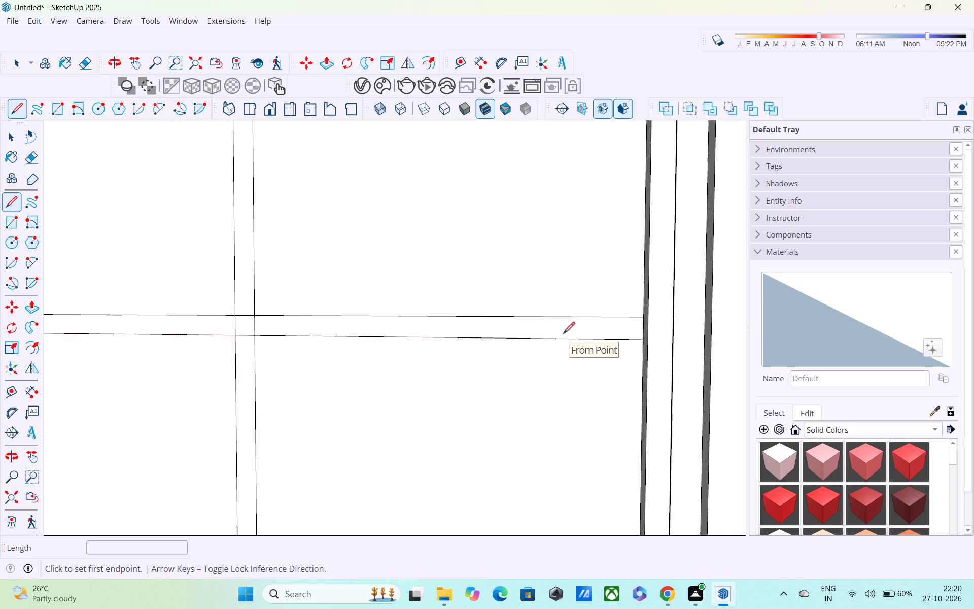
{"action": "scroll", "coordinate": [563, 335], "scroll_direction": "down", "scroll_amount": 3}
{"action": "scroll", "coordinate": [563, 335], "scroll_direction": "up", "scroll_amount": 1}
{"action": "scroll", "coordinate": [554, 339], "scroll_direction": "down", "scroll_amount": 15}
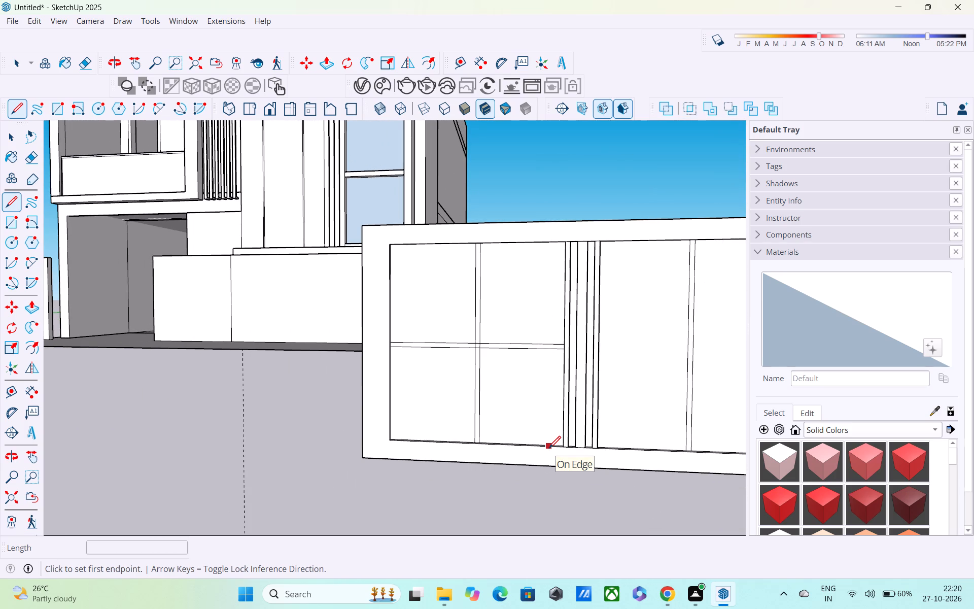
{"action": "scroll", "coordinate": [549, 449], "scroll_direction": "down", "scroll_amount": 3}
{"action": "middle_click_drag", "start_coordinate": [641, 457], "coordinate": [552, 402]}
{"action": "scroll", "coordinate": [603, 365], "scroll_direction": "up", "scroll_amount": 4}
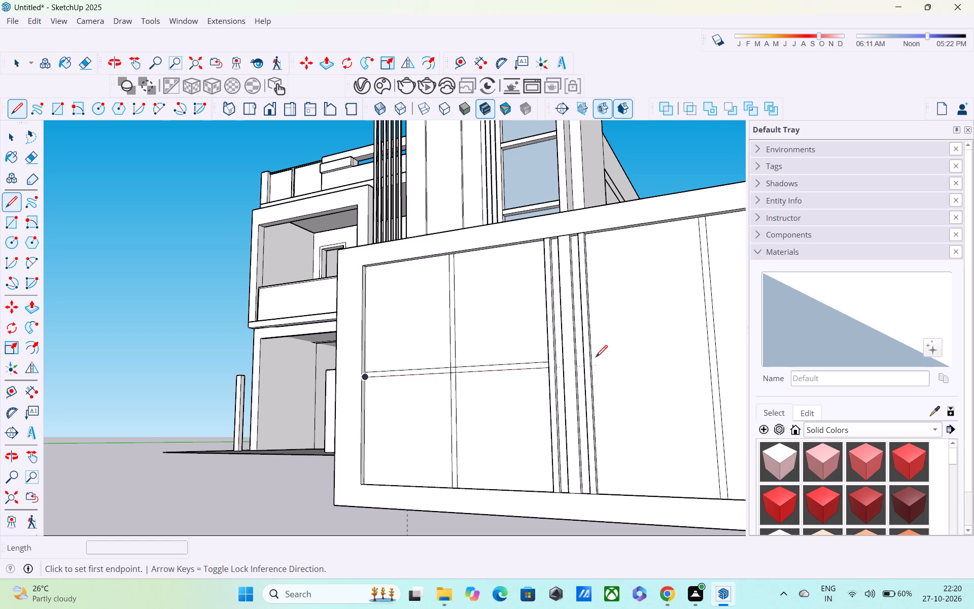
{"action": "left_click", "coordinate": [595, 369]}
{"action": "middle_click_drag", "start_coordinate": [622, 373], "coordinate": [610, 399]}
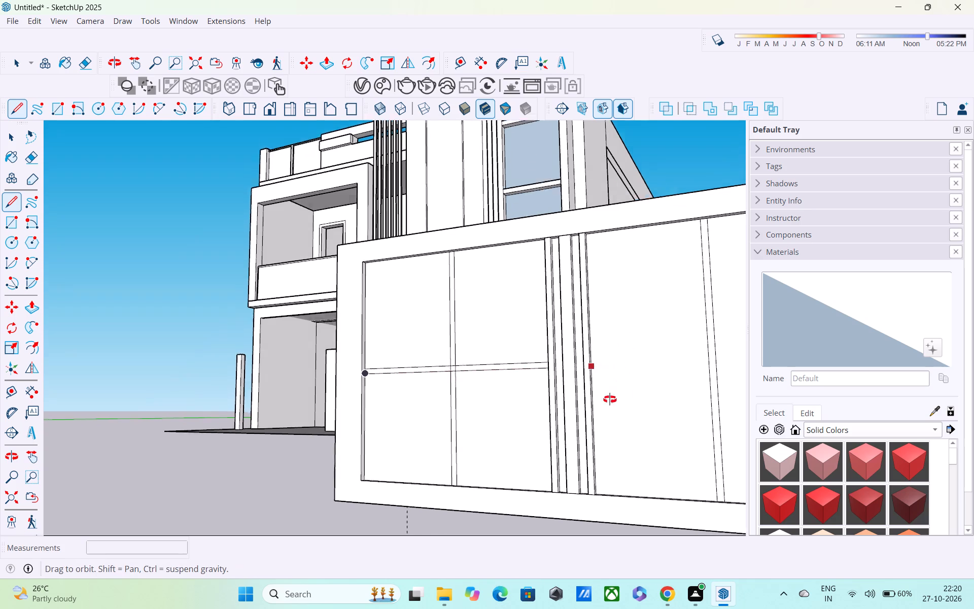
{"action": "middle_click_drag", "start_coordinate": [610, 399], "coordinate": [371, 439]}
{"action": "scroll", "coordinate": [520, 413], "scroll_direction": "up", "scroll_amount": 4}
{"action": "scroll", "coordinate": [556, 403], "scroll_direction": "down", "scroll_amount": 6}
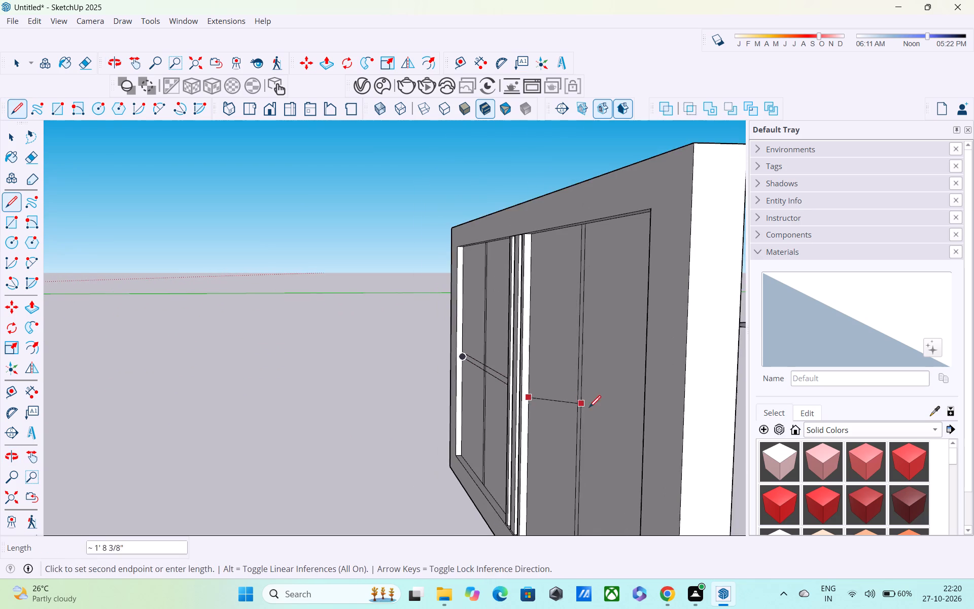
{"action": "scroll", "coordinate": [592, 437], "scroll_direction": "down", "scroll_amount": 3}
{"action": "middle_click_drag", "start_coordinate": [591, 445], "coordinate": [484, 383]}
{"action": "scroll", "coordinate": [484, 383], "scroll_direction": "up", "scroll_amount": 1}
{"action": "middle_click_drag", "start_coordinate": [533, 390], "coordinate": [886, 413]}
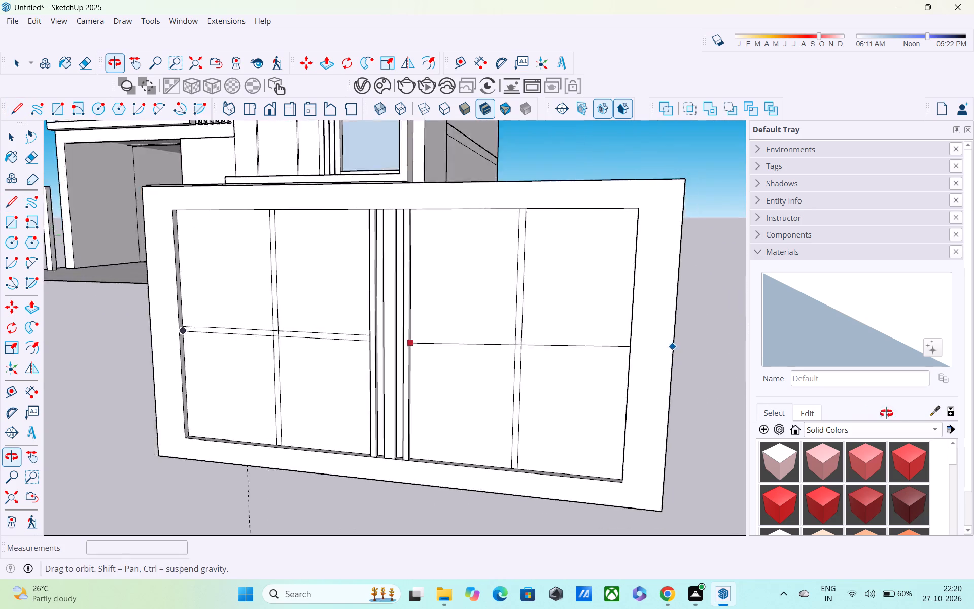
{"action": "middle_click_drag", "start_coordinate": [886, 413], "coordinate": [905, 410]}
{"action": "middle_click_drag", "start_coordinate": [621, 429], "coordinate": [375, 428]}
{"action": "middle_click_drag", "start_coordinate": [392, 417], "coordinate": [714, 419]}
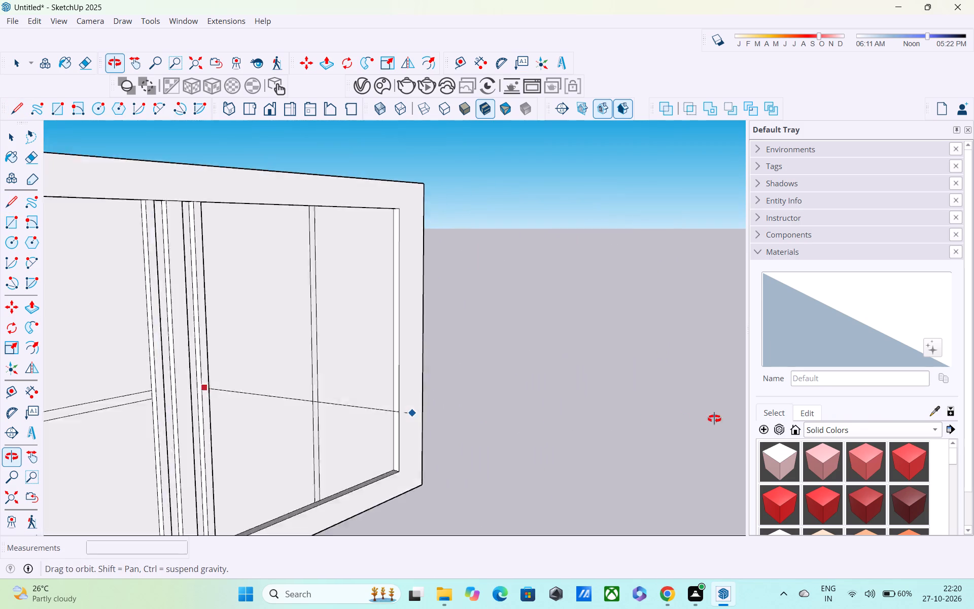
{"action": "middle_click_drag", "start_coordinate": [714, 419], "coordinate": [747, 413]}
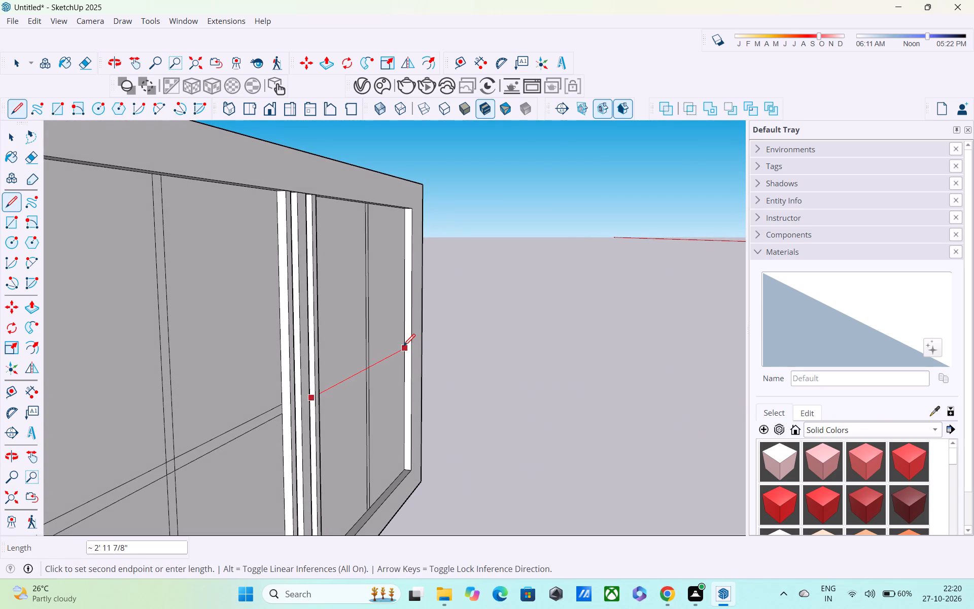
{"action": "left_click", "coordinate": [403, 350]}
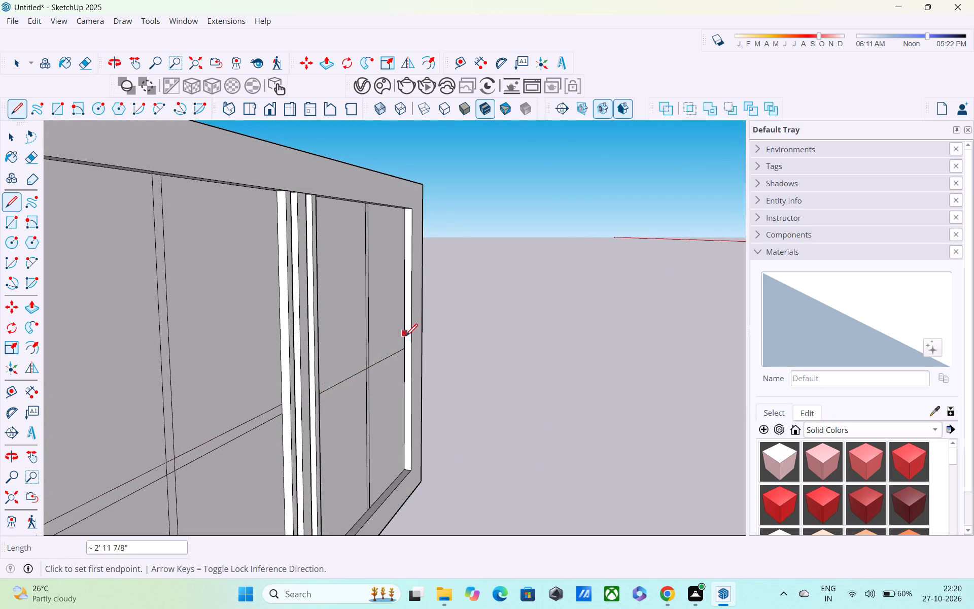
Draw a 1" vertical line up the frame's inner edge from the end of the right leaf's horizontal line.
{"action": "left_click", "coordinate": [403, 350]}
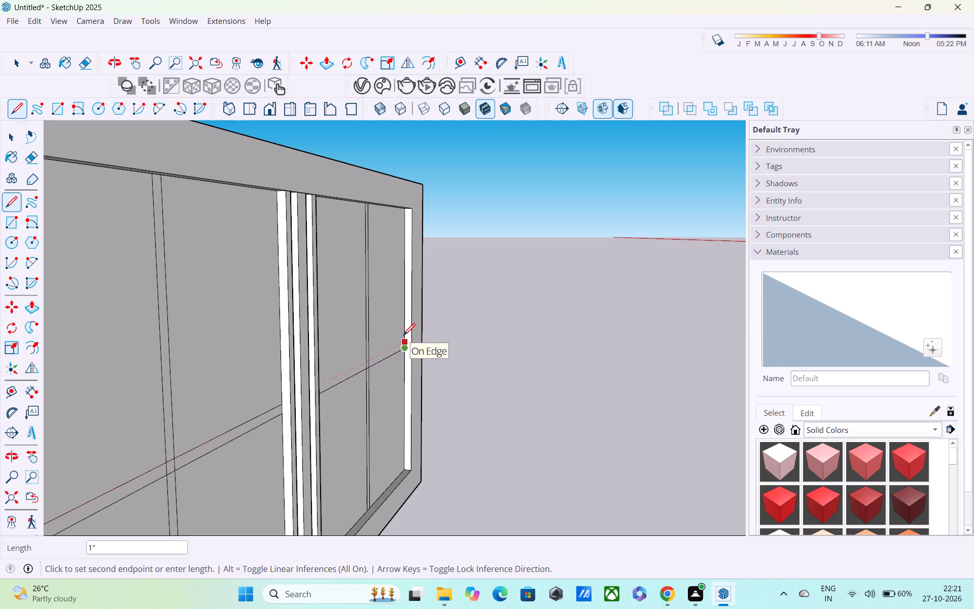
{"action": "type", "text": "1\""}
{"action": "key", "text": "Return"}
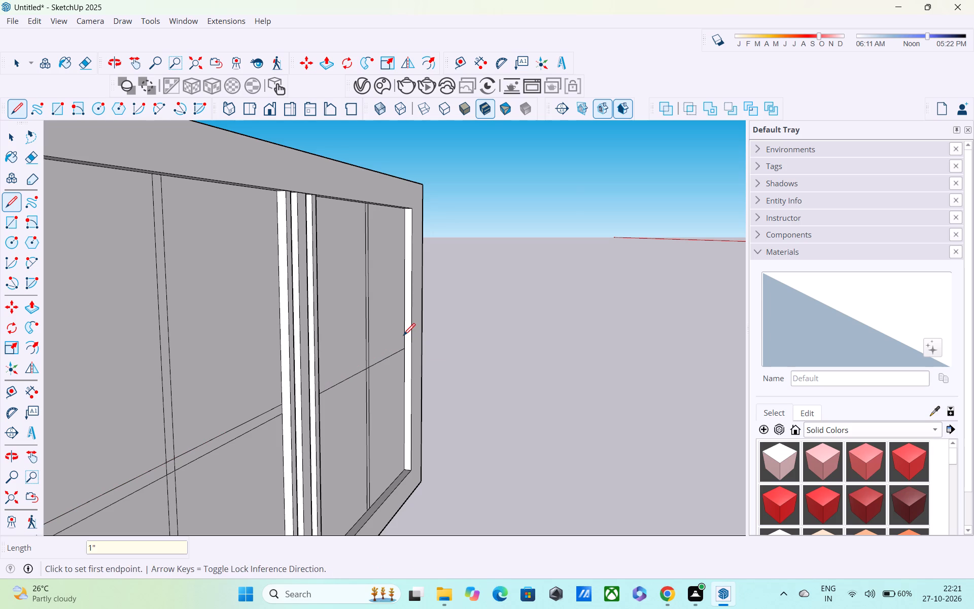
Draw the right leaf's upper horizontal line, about 2' 11 7/8" long, to the last central strip and close that end with a 1" vertical line.
{"action": "left_click", "coordinate": [402, 340]}
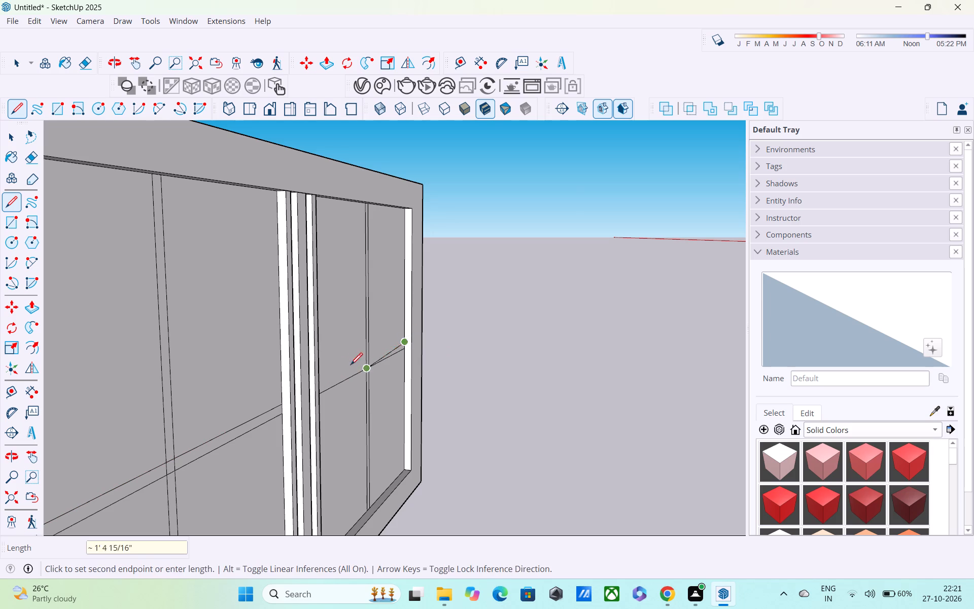
{"action": "middle_click_drag", "start_coordinate": [287, 385], "coordinate": [0, 382]}
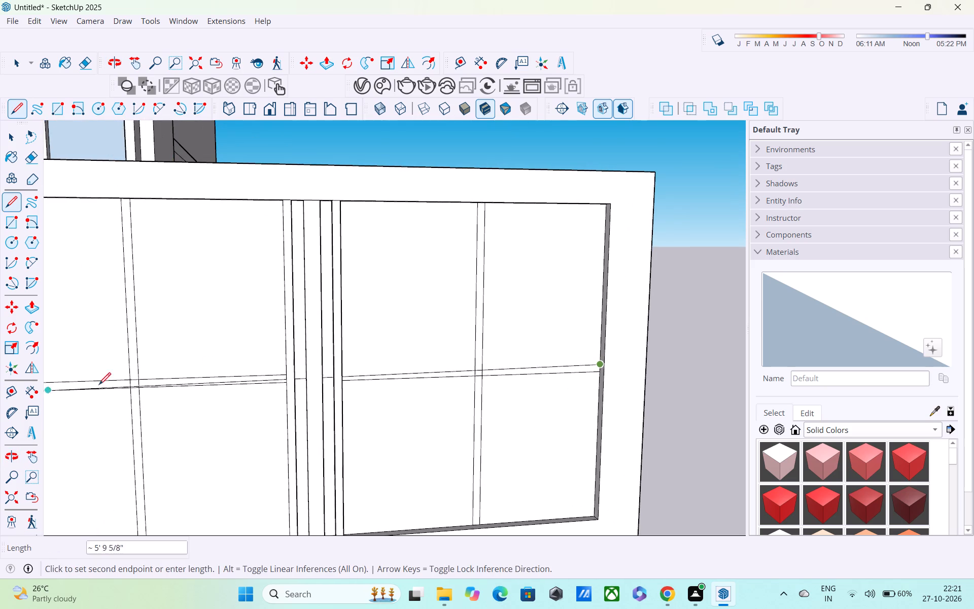
{"action": "scroll", "coordinate": [402, 369], "scroll_direction": "up", "scroll_amount": 4}
{"action": "scroll", "coordinate": [323, 373], "scroll_direction": "up", "scroll_amount": 4}
{"action": "middle_click_drag", "start_coordinate": [323, 372], "coordinate": [155, 371]}
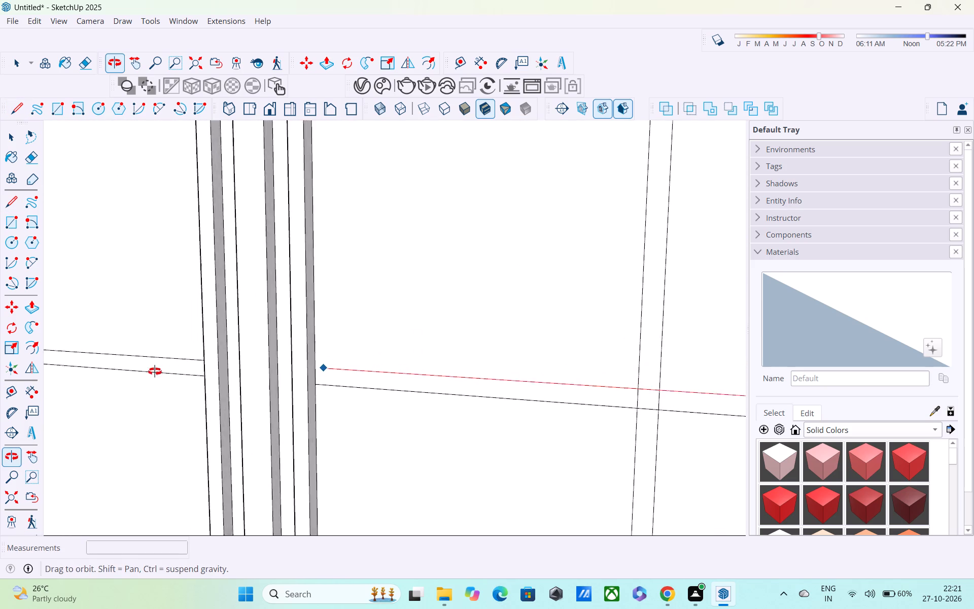
{"action": "middle_click_drag", "start_coordinate": [155, 371], "coordinate": [131, 371]}
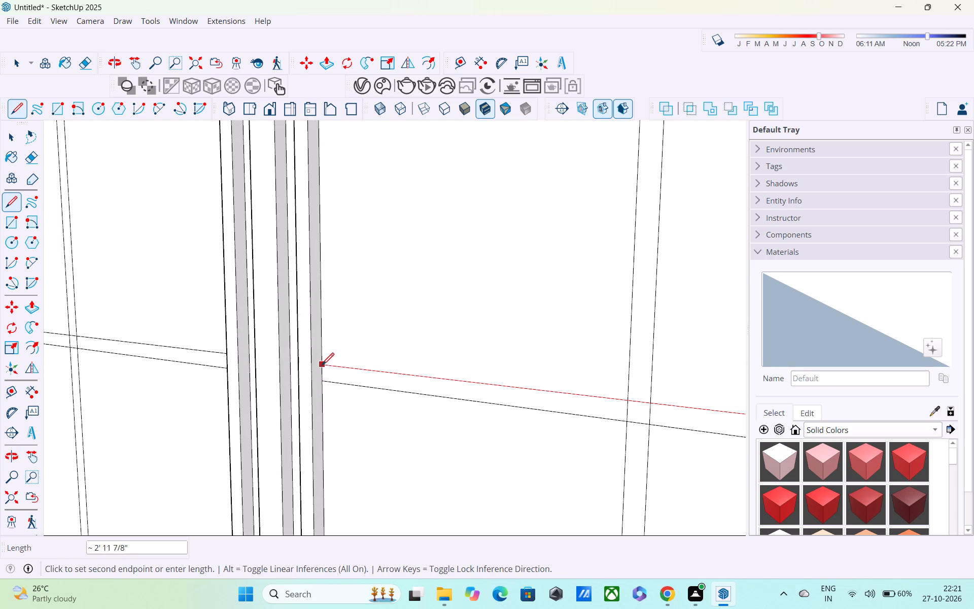
{"action": "left_click", "coordinate": [322, 366]}
{"action": "left_click", "coordinate": [320, 381]}
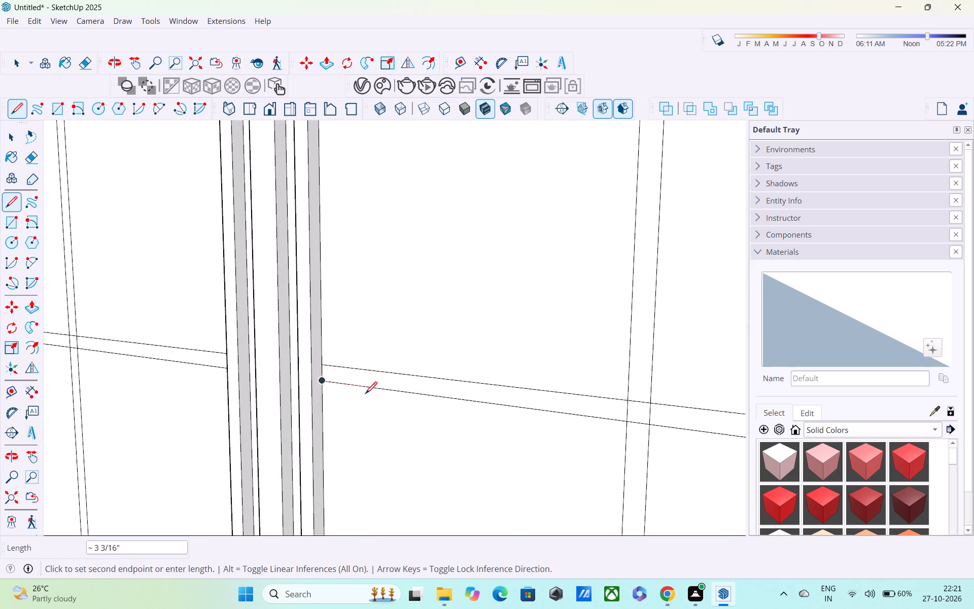
{"action": "scroll", "coordinate": [365, 395], "scroll_direction": "down", "scroll_amount": 5}
{"action": "scroll", "coordinate": [430, 399], "scroll_direction": "down", "scroll_amount": 4}
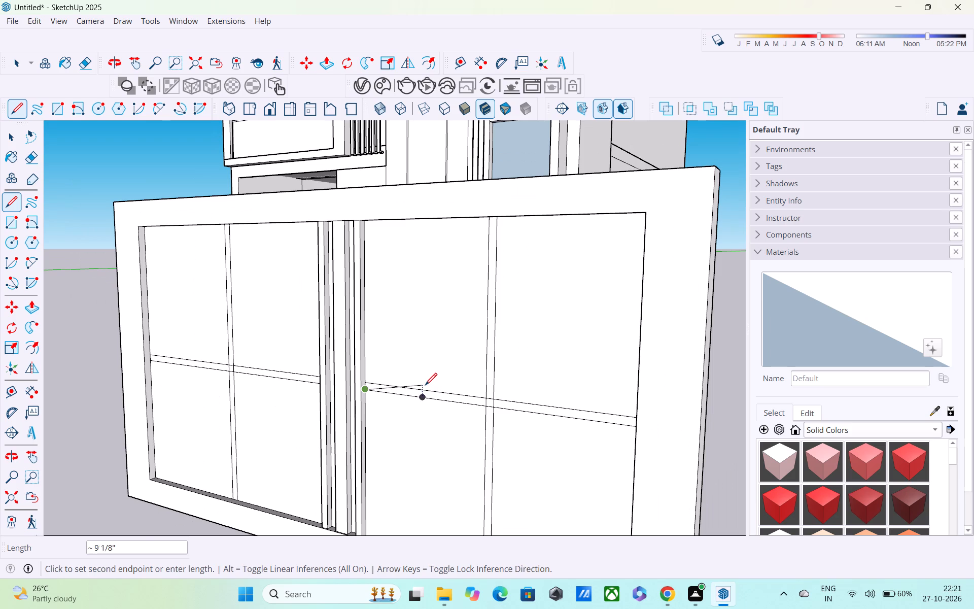
{"action": "key", "text": "Escape"}
Draw a 1" vertical line along the frame's inner edge, joining the outer ends of the right leaf's two horizontal lines.
{"action": "middle_click_drag", "start_coordinate": [528, 425], "coordinate": [691, 408]}
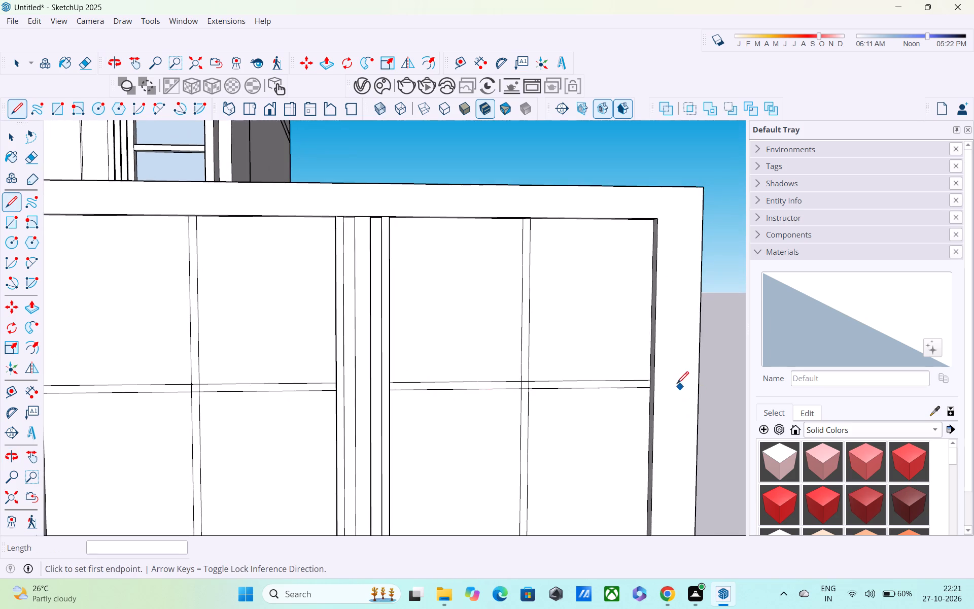
{"action": "scroll", "coordinate": [670, 384], "scroll_direction": "up", "scroll_amount": 10}
{"action": "middle_click_drag", "start_coordinate": [633, 379], "coordinate": [659, 363]}
{"action": "scroll", "coordinate": [650, 361], "scroll_direction": "up", "scroll_amount": 4}
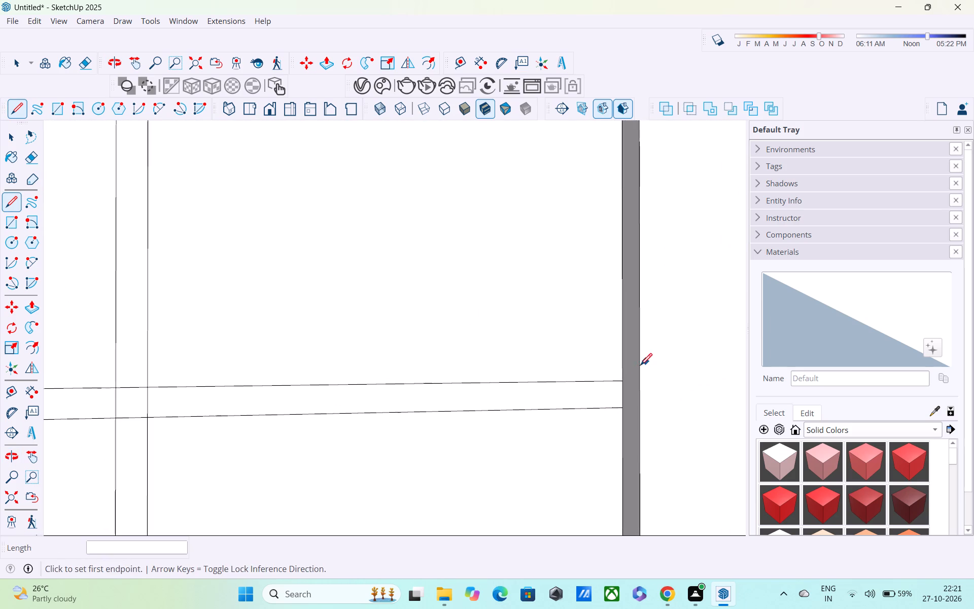
{"action": "left_click", "coordinate": [621, 385]}
{"action": "left_click", "coordinate": [619, 411]}
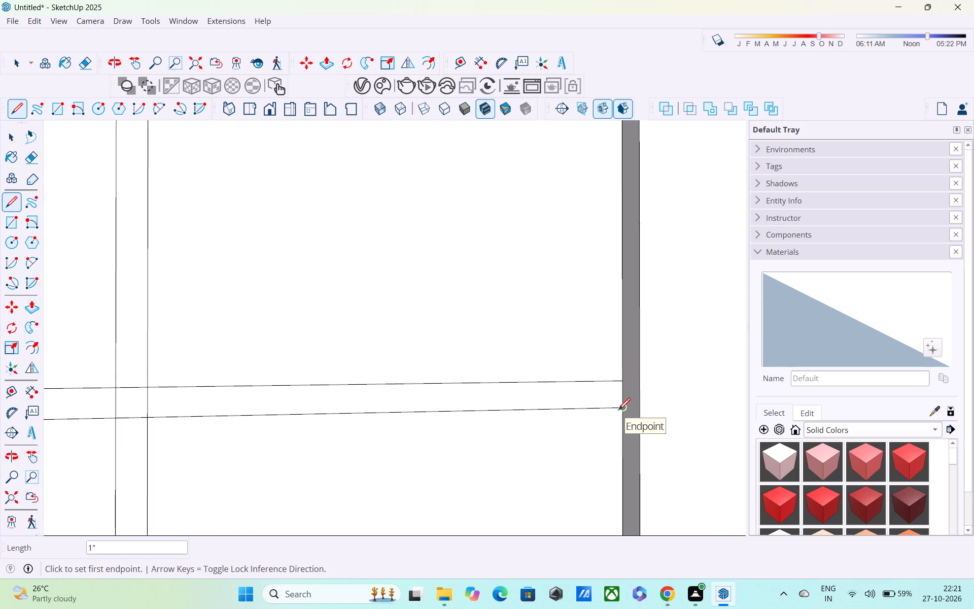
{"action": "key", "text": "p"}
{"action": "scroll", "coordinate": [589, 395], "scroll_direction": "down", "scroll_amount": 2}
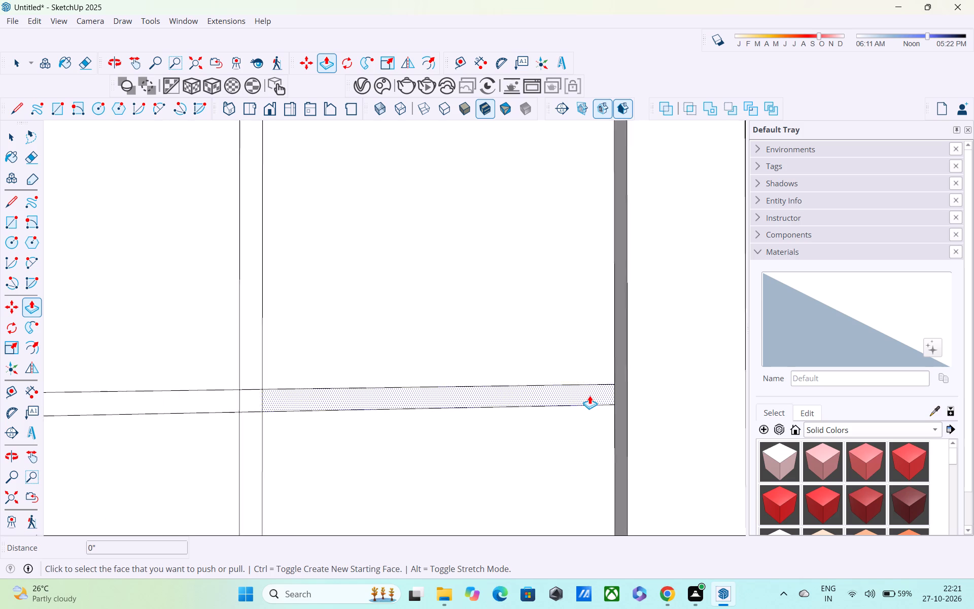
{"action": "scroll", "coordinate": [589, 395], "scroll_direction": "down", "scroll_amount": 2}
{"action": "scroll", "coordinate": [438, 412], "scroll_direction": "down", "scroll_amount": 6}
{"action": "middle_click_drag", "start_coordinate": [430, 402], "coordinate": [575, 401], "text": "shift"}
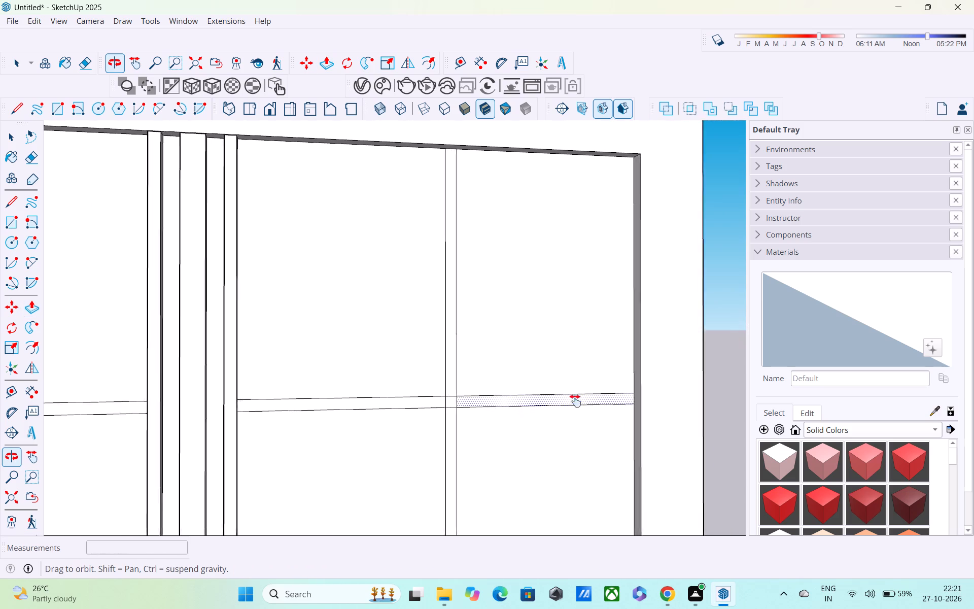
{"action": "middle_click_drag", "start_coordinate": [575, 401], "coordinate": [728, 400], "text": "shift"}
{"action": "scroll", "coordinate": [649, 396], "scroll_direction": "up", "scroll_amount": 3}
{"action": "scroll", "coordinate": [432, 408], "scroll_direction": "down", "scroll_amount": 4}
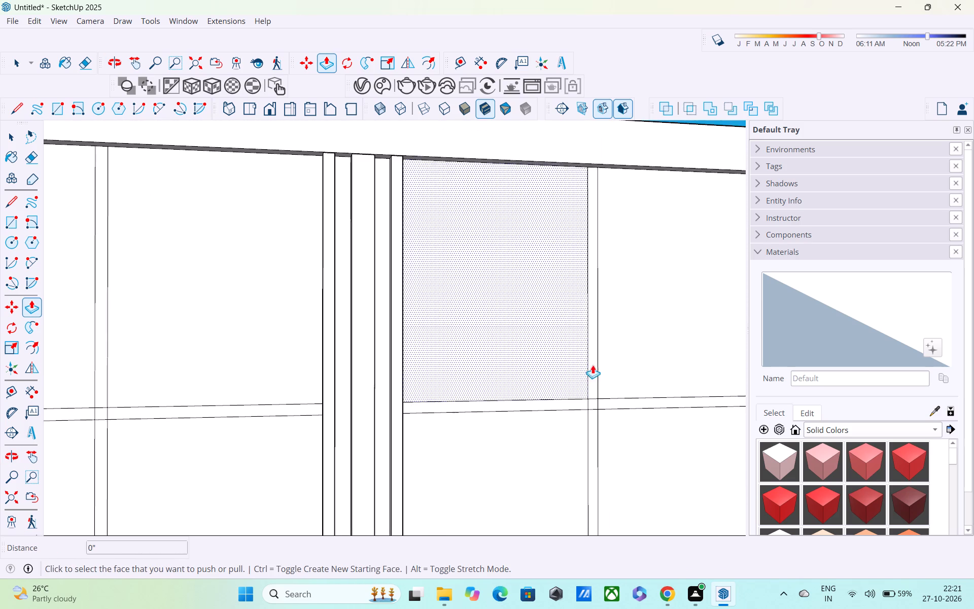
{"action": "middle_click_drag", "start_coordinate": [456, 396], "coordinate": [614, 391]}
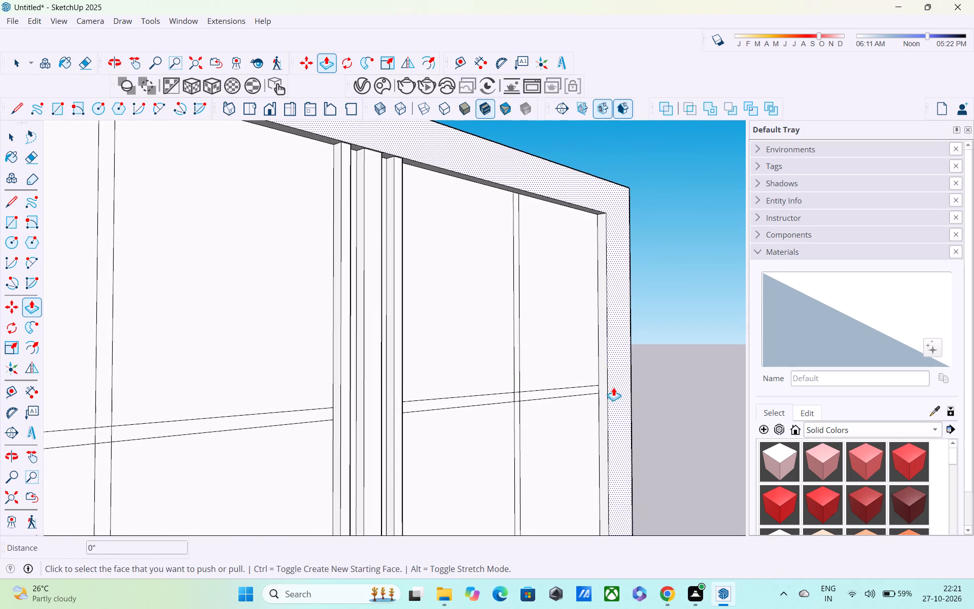
Draw a 1" vertical line joining the ends of the left leaf's two horizontal lines at the first central strip.
{"action": "key", "text": "l"}
{"action": "scroll", "coordinate": [329, 411], "scroll_direction": "up", "scroll_amount": 3}
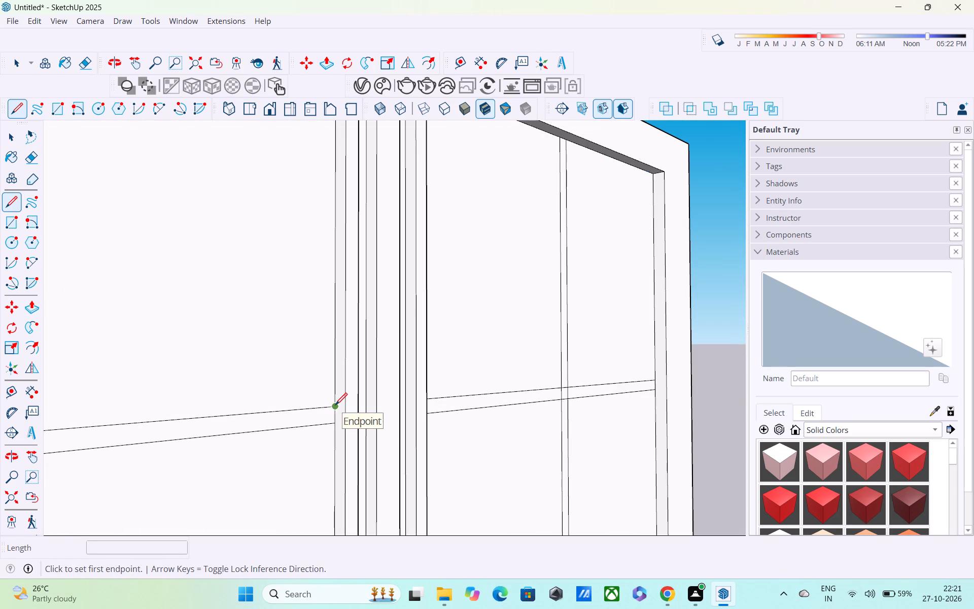
{"action": "left_click", "coordinate": [335, 406]}
{"action": "left_click_drag", "start_coordinate": [335, 408], "coordinate": [335, 427]}
{"action": "left_click", "coordinate": [334, 428]}
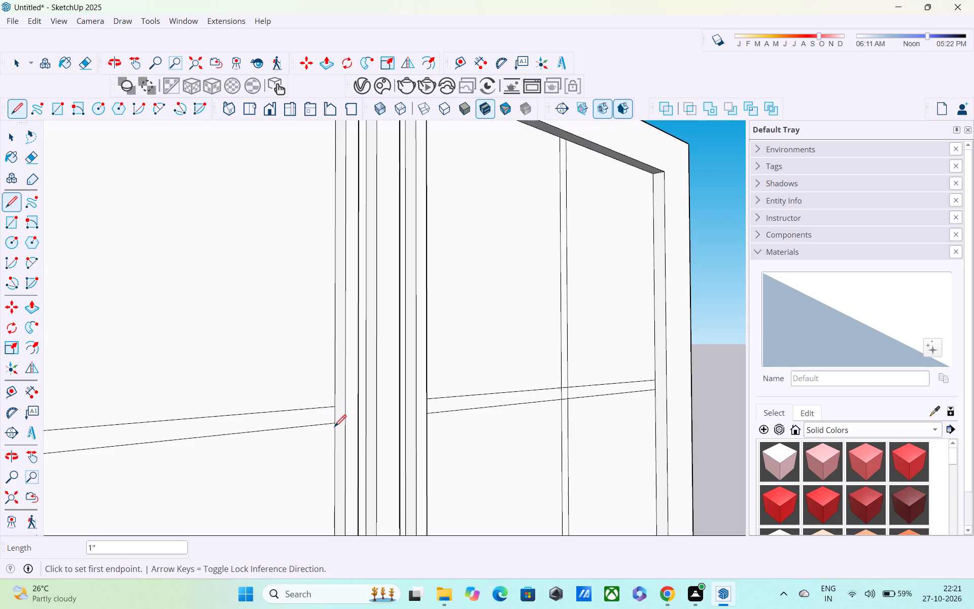
{"action": "scroll", "coordinate": [332, 429], "scroll_direction": "down", "scroll_amount": 5}
{"action": "key", "text": "space"}
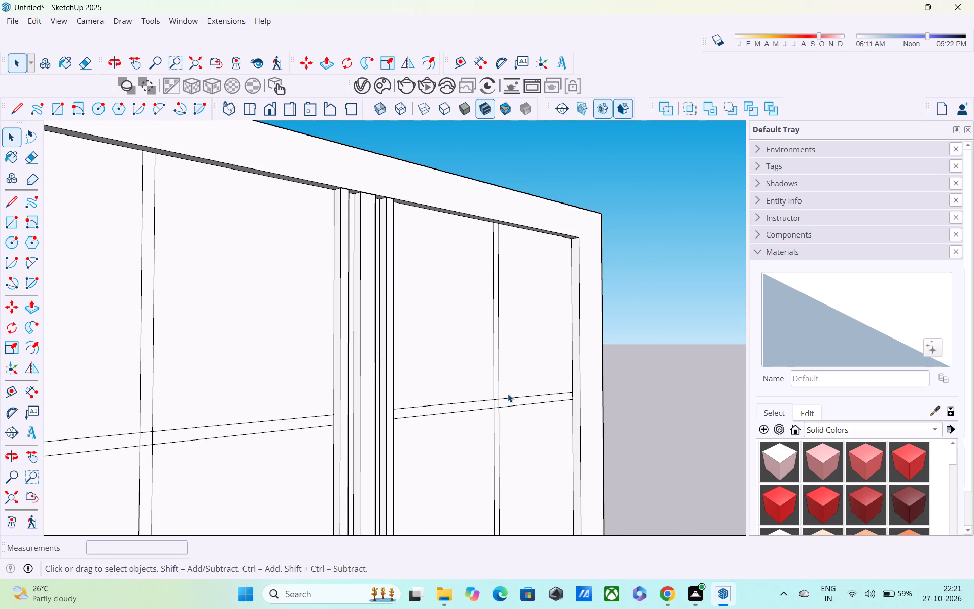
Erase the short crossing edges where the right leaf's vertical and horizontal strips intersect, leaving one cross-shaped face.
{"action": "key", "text": "e"}
{"action": "scroll", "coordinate": [500, 402], "scroll_direction": "up", "scroll_amount": 14}
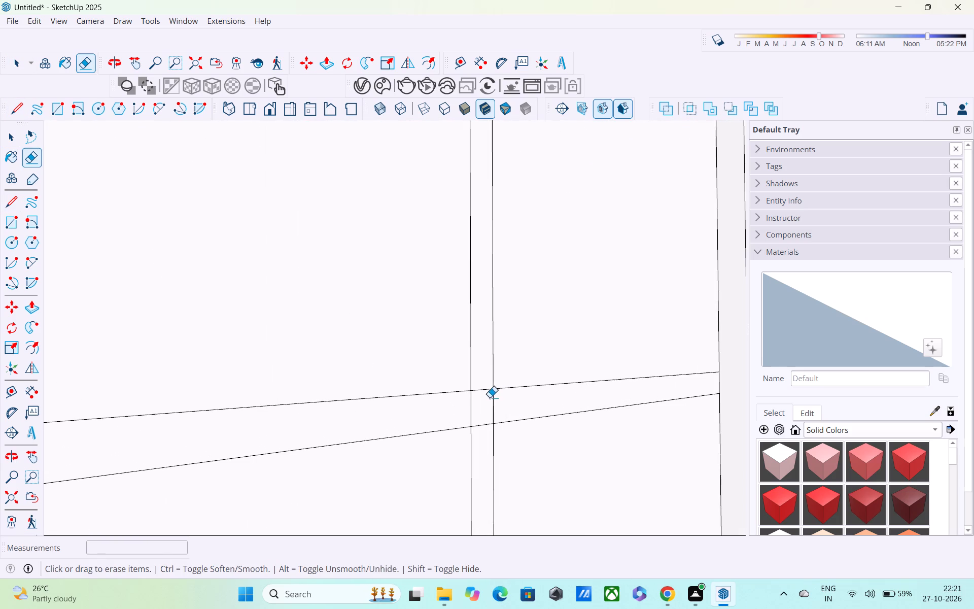
{"action": "left_click_drag", "start_coordinate": [484, 385], "coordinate": [515, 404]}
{"action": "left_click_drag", "start_coordinate": [486, 415], "coordinate": [485, 441]}
{"action": "scroll", "coordinate": [474, 422], "scroll_direction": "down", "scroll_amount": 6}
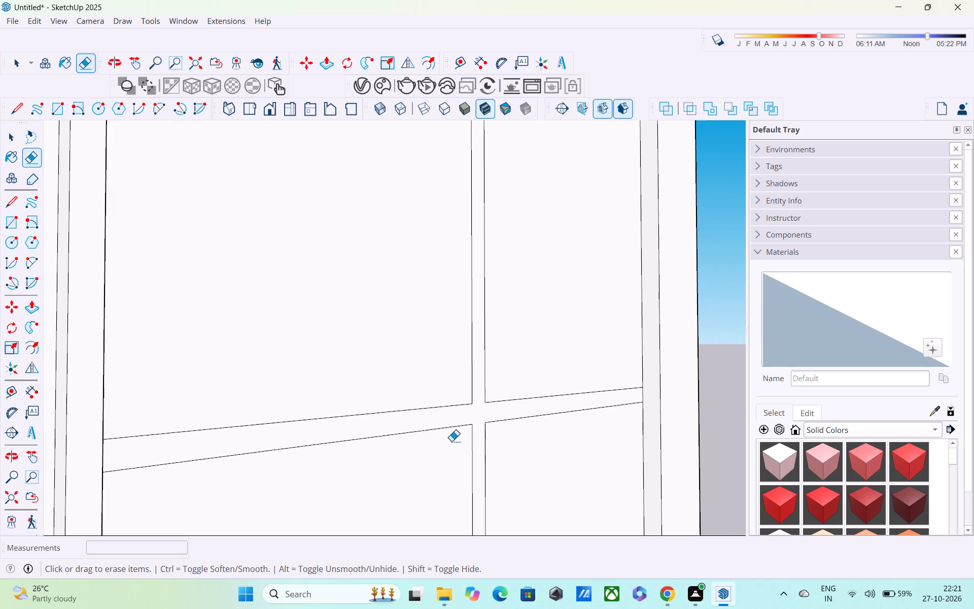
Erase the short crossing edges where the left leaf's vertical and horizontal strips intersect, leaving one cross-shaped face.
{"action": "middle_click_drag", "start_coordinate": [450, 443], "coordinate": [671, 385], "text": "shift"}
{"action": "scroll", "coordinate": [453, 398], "scroll_direction": "down", "scroll_amount": 5}
{"action": "middle_click_drag", "start_coordinate": [315, 418], "coordinate": [726, 363], "text": "shift"}
{"action": "left_click_drag", "start_coordinate": [397, 276], "coordinate": [401, 374]}
{"action": "left_click_drag", "start_coordinate": [369, 323], "coordinate": [432, 308]}
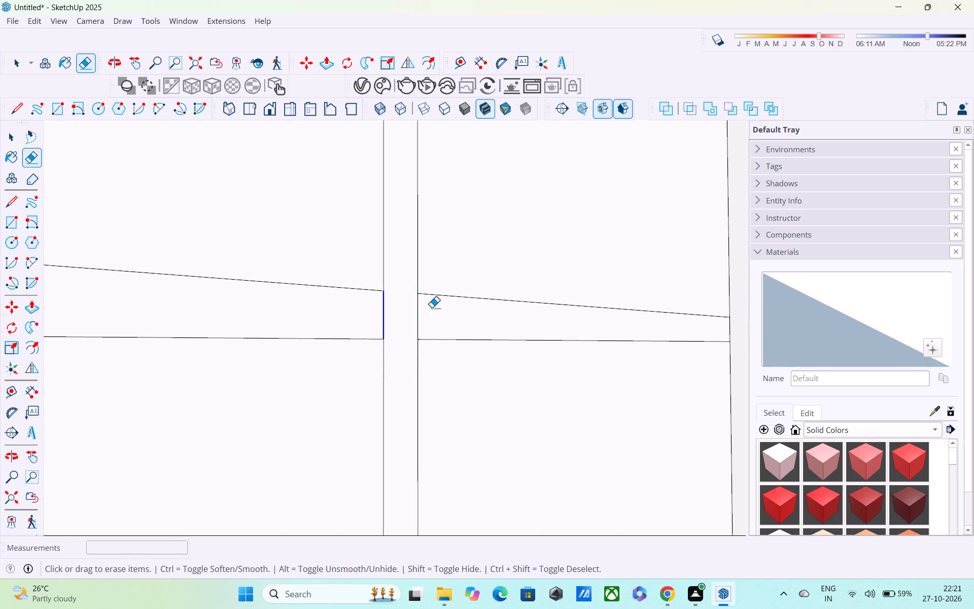
{"action": "left_click_drag", "start_coordinate": [432, 308], "coordinate": [445, 303]}
{"action": "scroll", "coordinate": [435, 316], "scroll_direction": "down", "scroll_amount": 10}
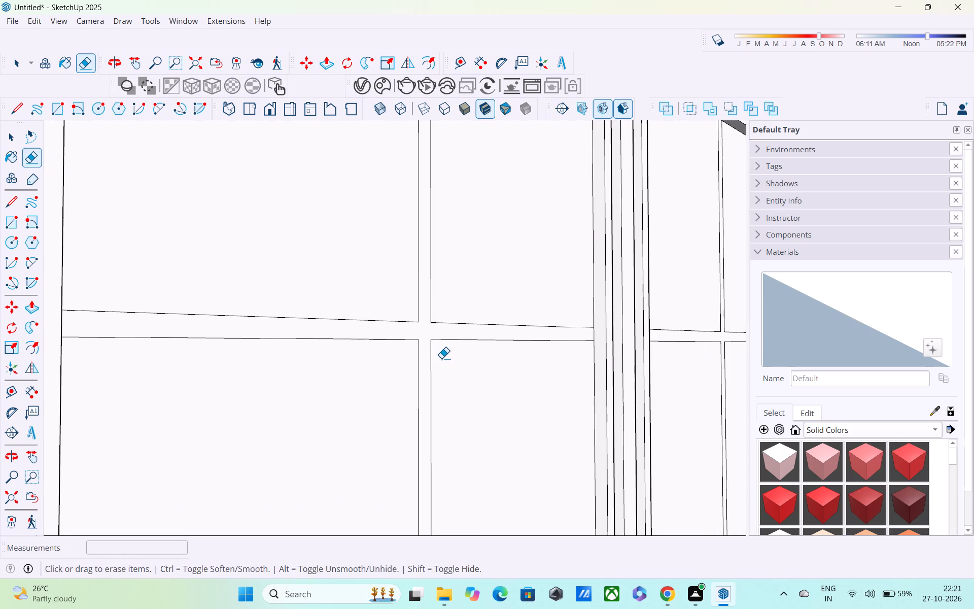
Push/Pull the left leaf's cross-shaped strip face by 1".
{"action": "key", "text": "p"}
{"action": "left_click", "coordinate": [444, 325]}
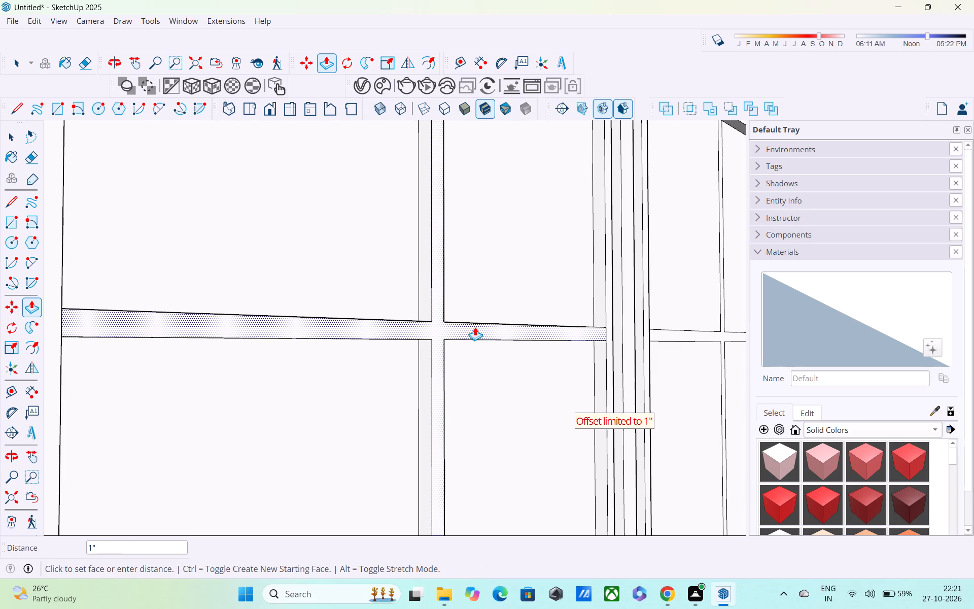
{"action": "left_click", "coordinate": [605, 319]}
{"action": "scroll", "coordinate": [620, 327], "scroll_direction": "down", "scroll_amount": 4}
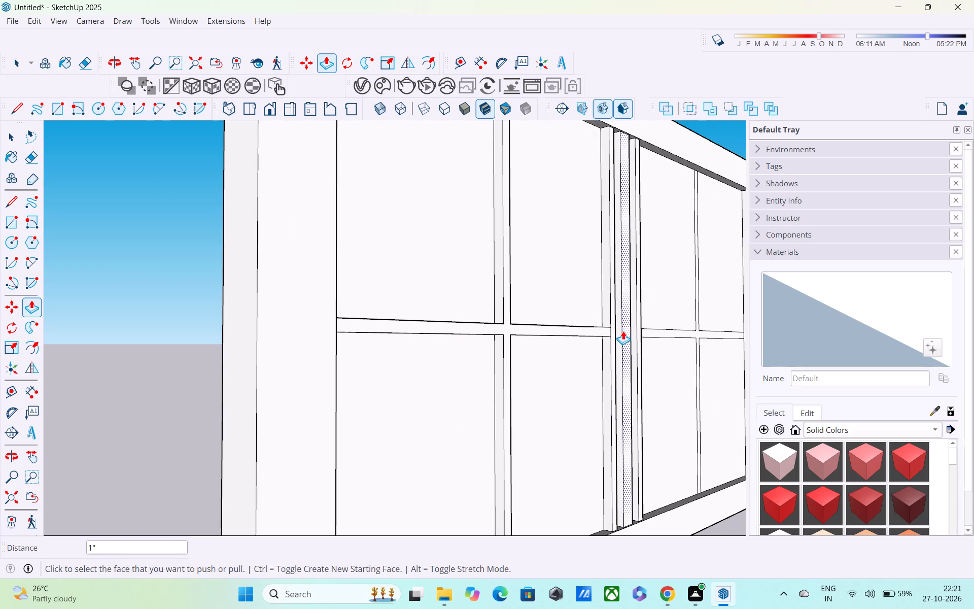
{"action": "key", "text": "Escape"}
Push/Pull the right leaf's cross-shaped strip face by 1".
{"action": "scroll", "coordinate": [572, 353], "scroll_direction": "down", "scroll_amount": 4}
{"action": "middle_click_drag", "start_coordinate": [617, 351], "coordinate": [611, 352]}
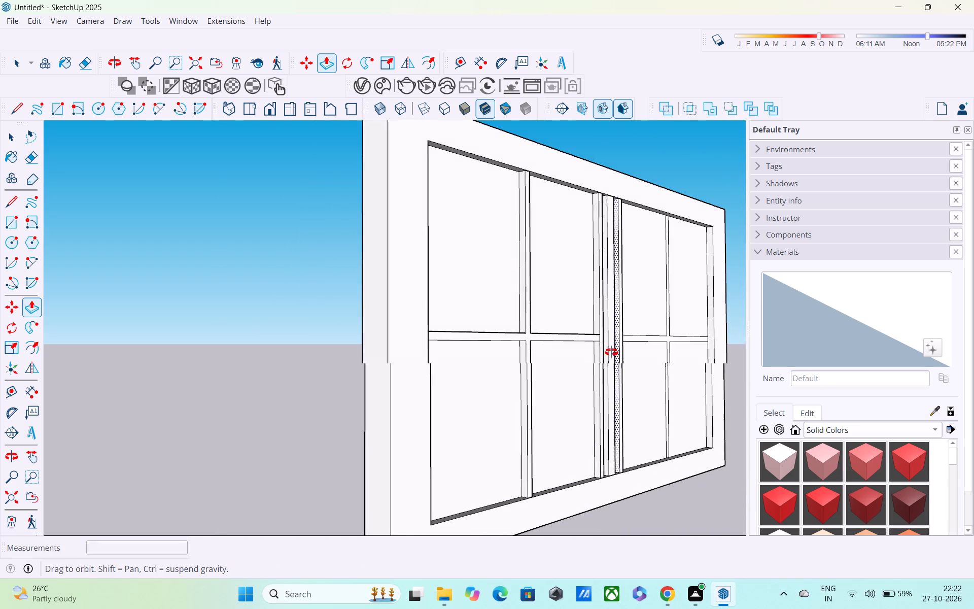
{"action": "middle_click_drag", "start_coordinate": [611, 352], "coordinate": [410, 377]}
{"action": "scroll", "coordinate": [410, 377], "scroll_direction": "up", "scroll_amount": 1}
{"action": "scroll", "coordinate": [410, 377], "scroll_direction": "down", "scroll_amount": 5}
{"action": "middle_click_drag", "start_coordinate": [600, 376], "coordinate": [444, 343], "text": "shift"}
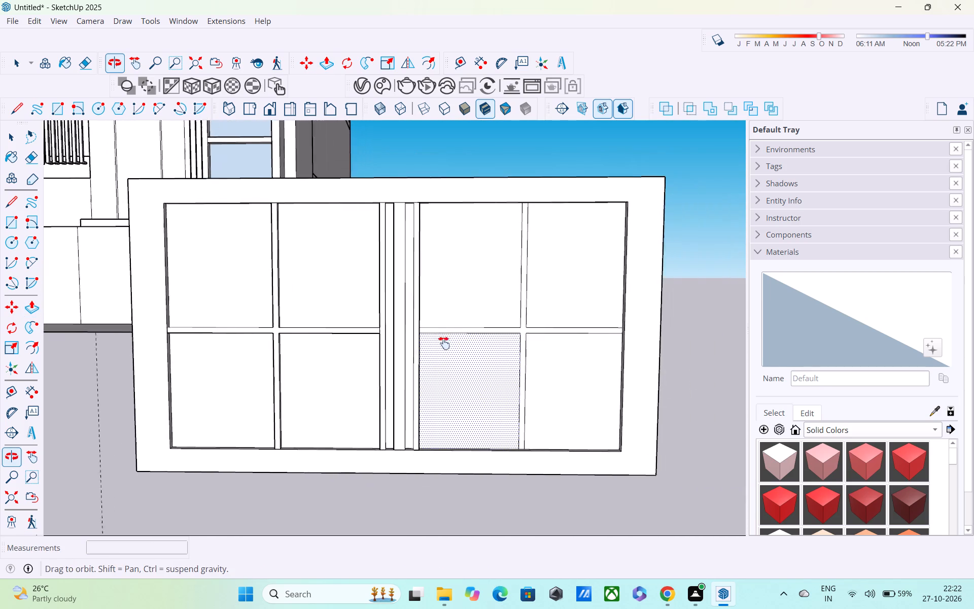
{"action": "middle_click_drag", "start_coordinate": [444, 343], "coordinate": [421, 341], "text": "shift"}
{"action": "scroll", "coordinate": [477, 322], "scroll_direction": "up", "scroll_amount": 3}
{"action": "left_click", "coordinate": [477, 328]}
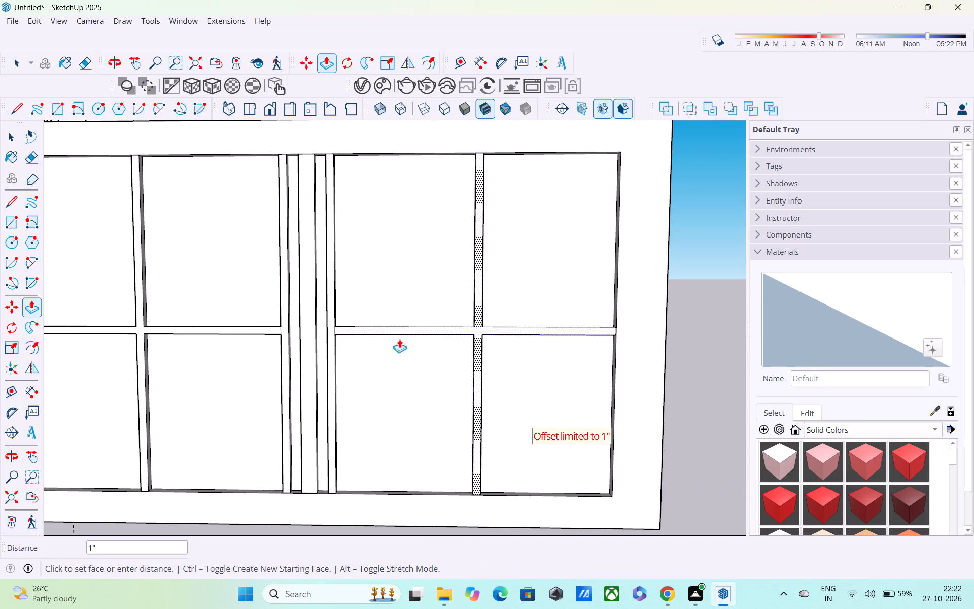
{"action": "left_click", "coordinate": [335, 323]}
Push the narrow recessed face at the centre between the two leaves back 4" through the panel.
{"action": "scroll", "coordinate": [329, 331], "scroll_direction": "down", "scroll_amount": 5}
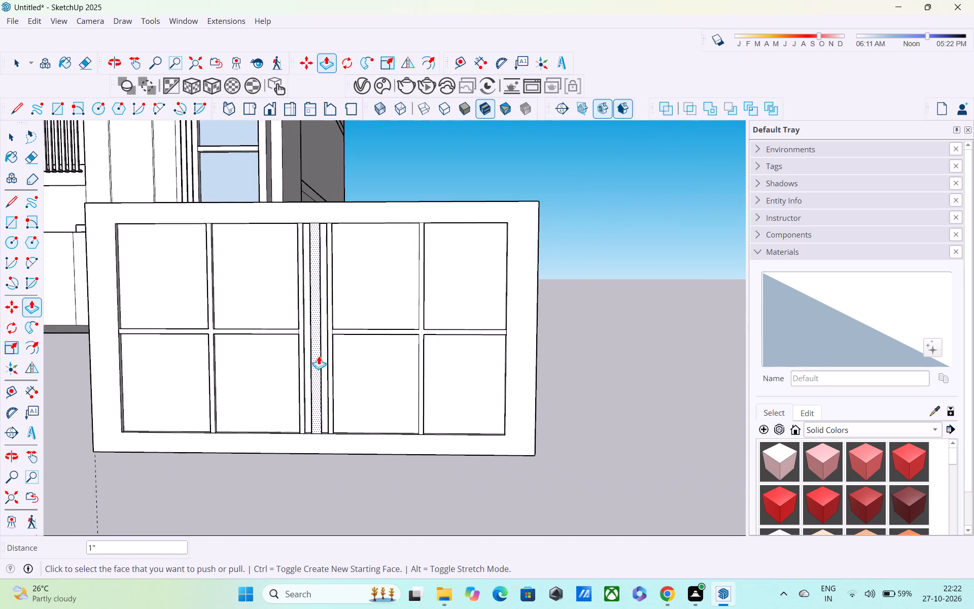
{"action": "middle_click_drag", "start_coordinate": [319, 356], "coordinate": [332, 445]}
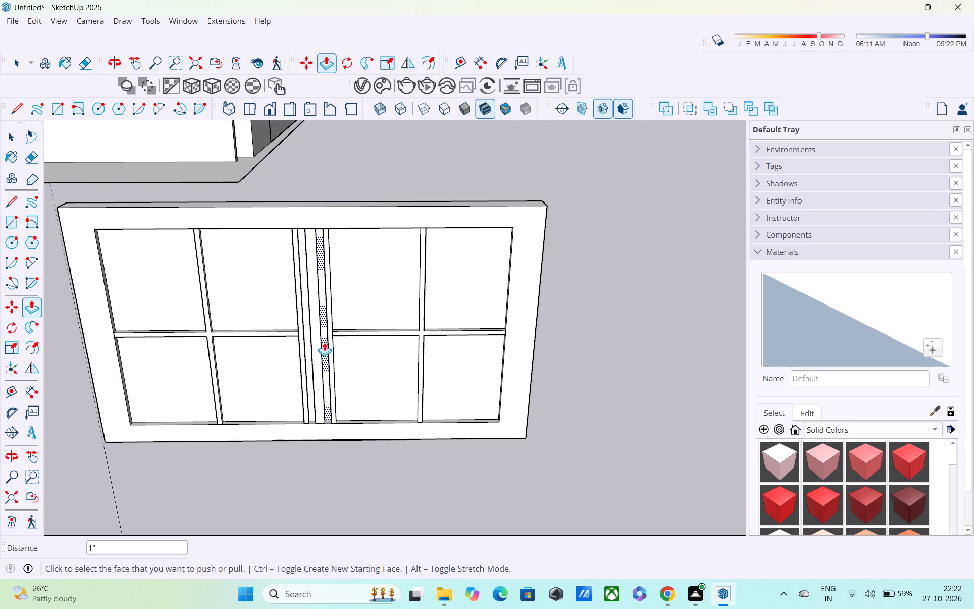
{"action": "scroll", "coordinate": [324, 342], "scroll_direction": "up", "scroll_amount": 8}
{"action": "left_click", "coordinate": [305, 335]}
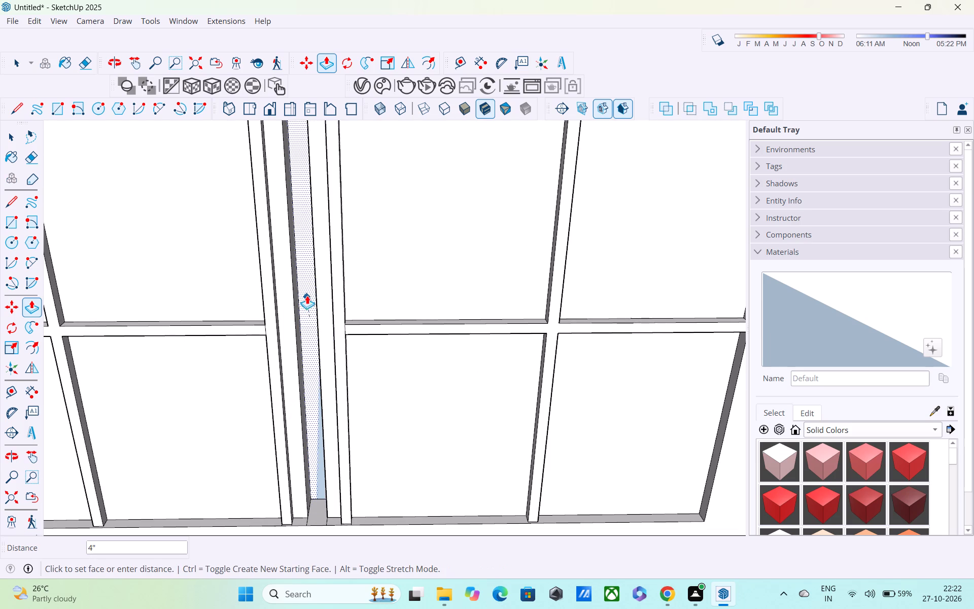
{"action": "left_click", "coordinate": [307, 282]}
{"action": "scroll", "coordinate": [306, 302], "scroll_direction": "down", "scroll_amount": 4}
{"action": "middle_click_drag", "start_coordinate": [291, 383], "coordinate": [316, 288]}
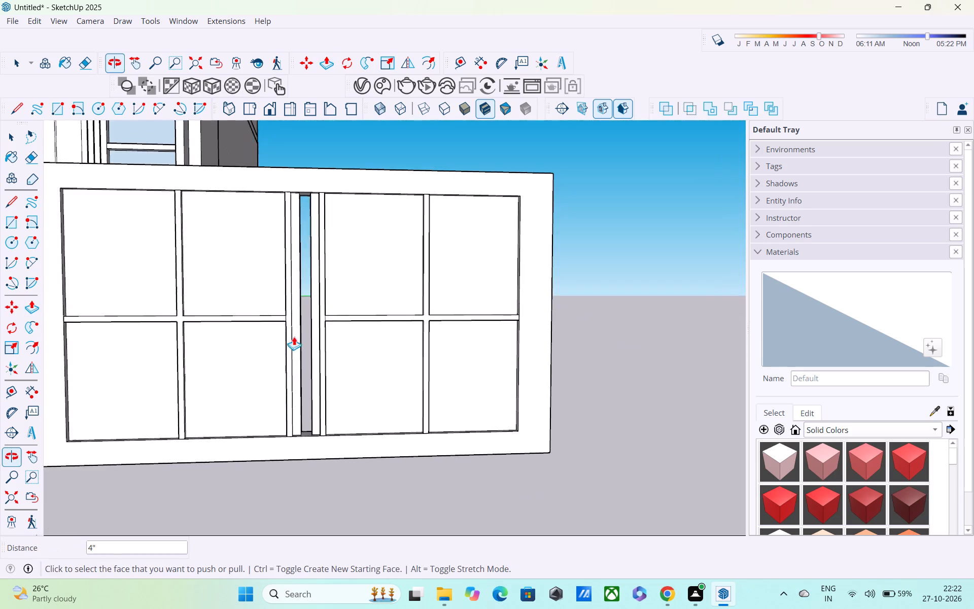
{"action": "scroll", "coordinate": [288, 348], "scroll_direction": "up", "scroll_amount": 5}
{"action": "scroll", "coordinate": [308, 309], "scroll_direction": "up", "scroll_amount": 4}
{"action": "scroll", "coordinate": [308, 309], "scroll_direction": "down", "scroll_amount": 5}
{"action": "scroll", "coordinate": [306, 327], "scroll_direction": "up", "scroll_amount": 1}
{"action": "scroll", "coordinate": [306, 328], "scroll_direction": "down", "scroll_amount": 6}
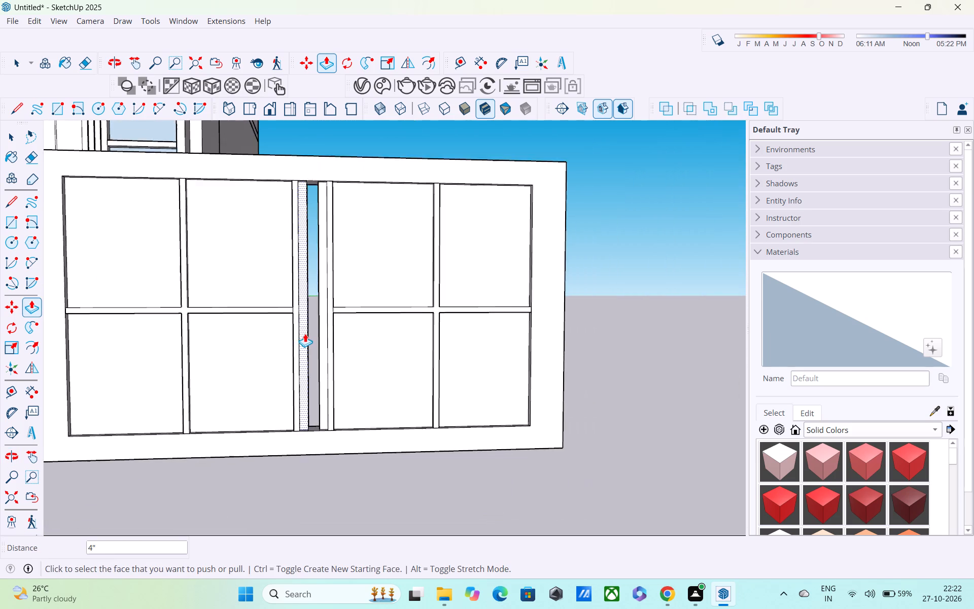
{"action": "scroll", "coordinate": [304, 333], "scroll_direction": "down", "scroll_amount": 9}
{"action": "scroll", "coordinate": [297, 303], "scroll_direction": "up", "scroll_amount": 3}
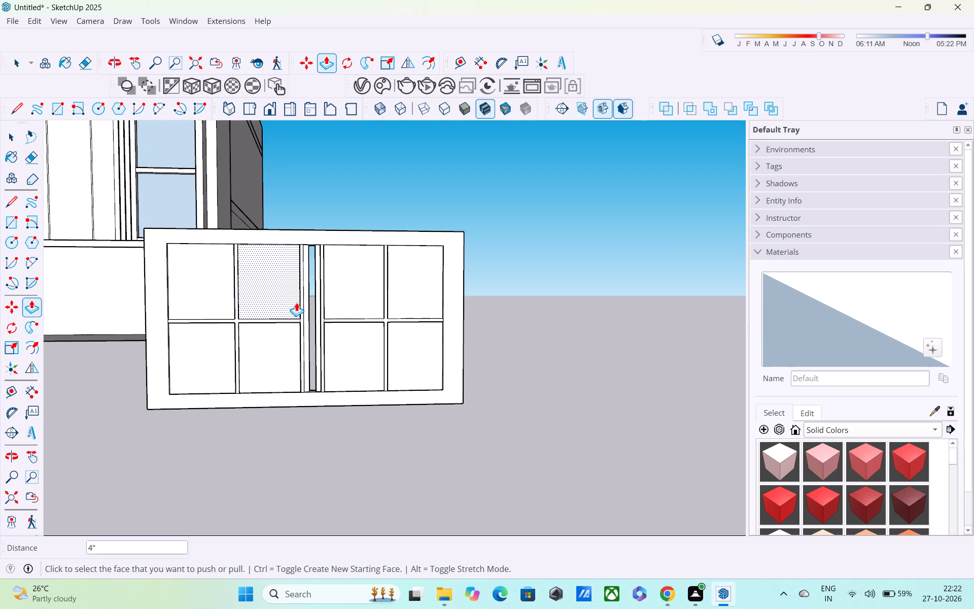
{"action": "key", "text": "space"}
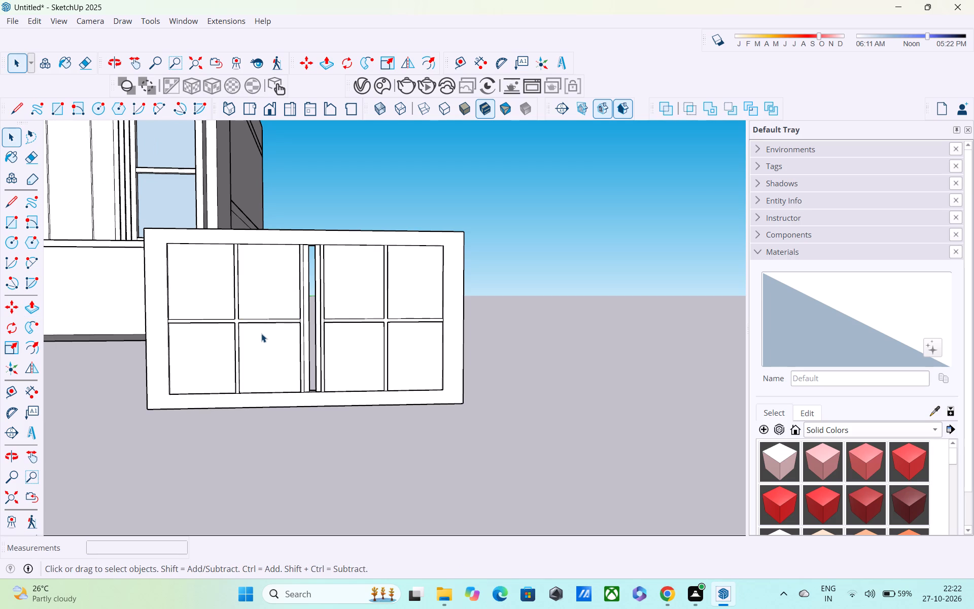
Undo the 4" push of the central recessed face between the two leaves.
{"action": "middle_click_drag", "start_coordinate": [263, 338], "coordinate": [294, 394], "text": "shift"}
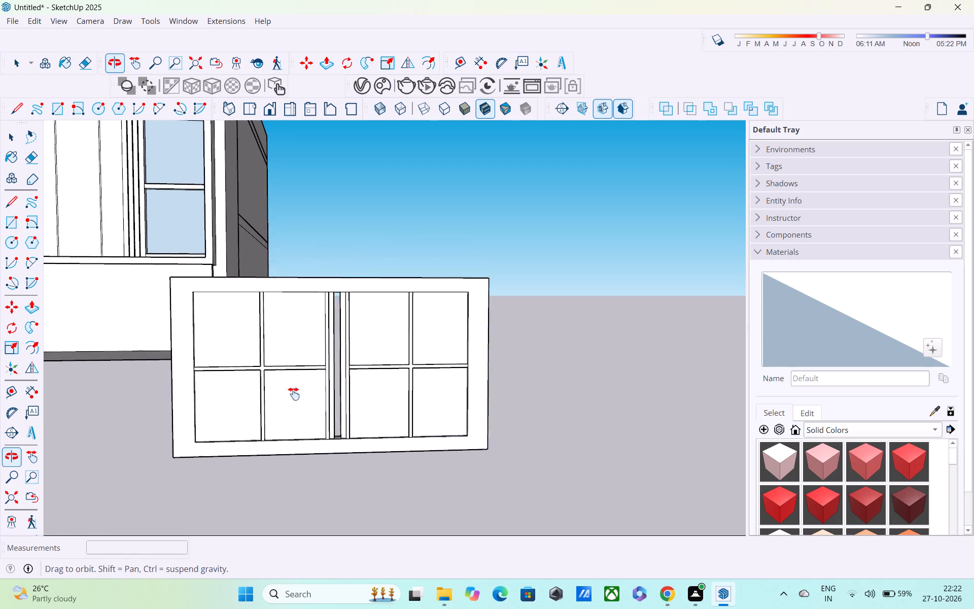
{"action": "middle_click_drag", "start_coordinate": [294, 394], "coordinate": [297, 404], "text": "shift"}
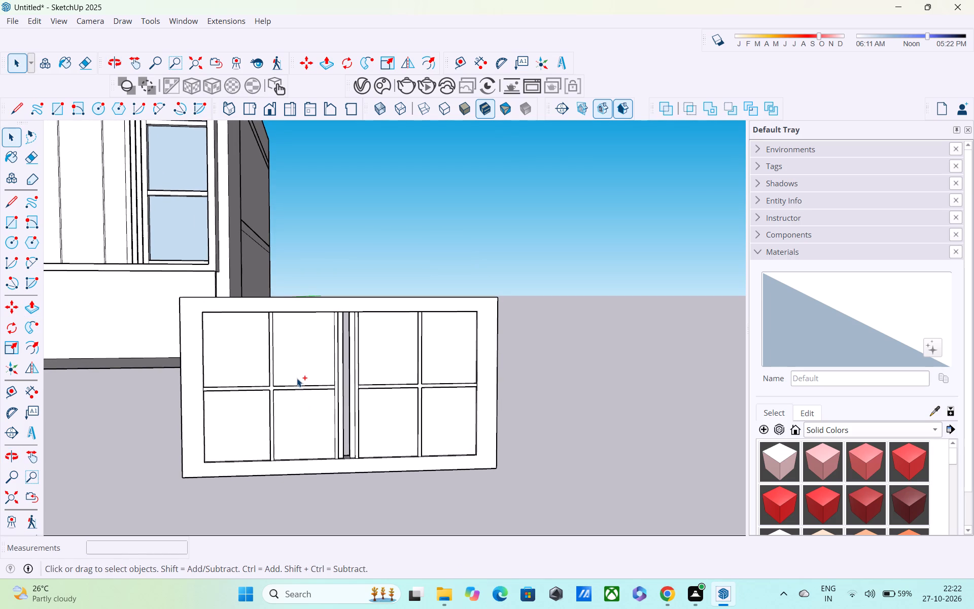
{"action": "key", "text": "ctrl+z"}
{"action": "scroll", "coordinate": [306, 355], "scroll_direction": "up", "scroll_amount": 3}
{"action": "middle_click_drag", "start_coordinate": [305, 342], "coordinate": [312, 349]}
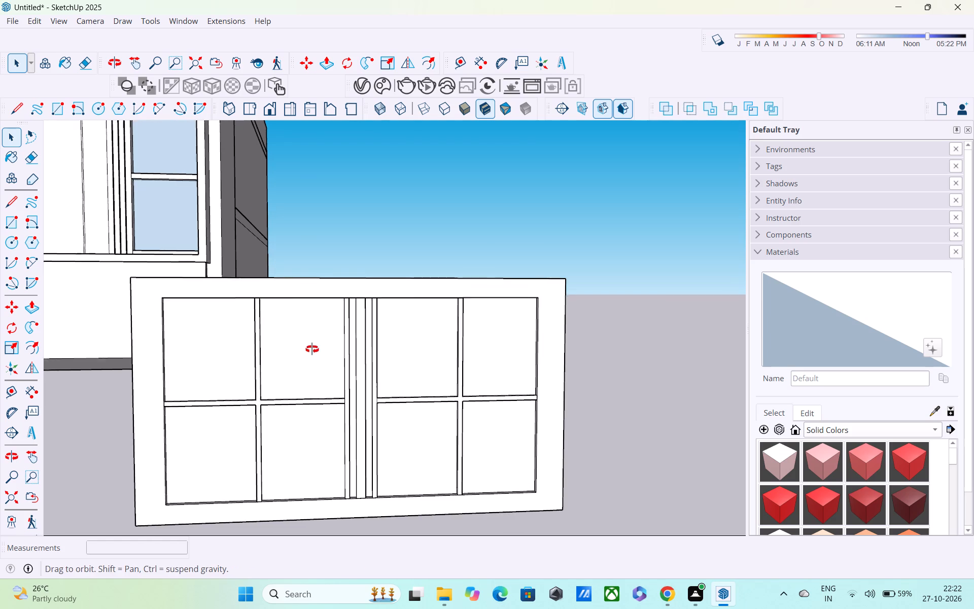
Draw a horizontal line about 1' 6 15/16" long at mid-height across the left leaf's lower-left pane, from frame to vertical strip.
{"action": "middle_click_drag", "start_coordinate": [312, 349], "coordinate": [511, 289]}
{"action": "scroll", "coordinate": [310, 355], "scroll_direction": "up", "scroll_amount": 3}
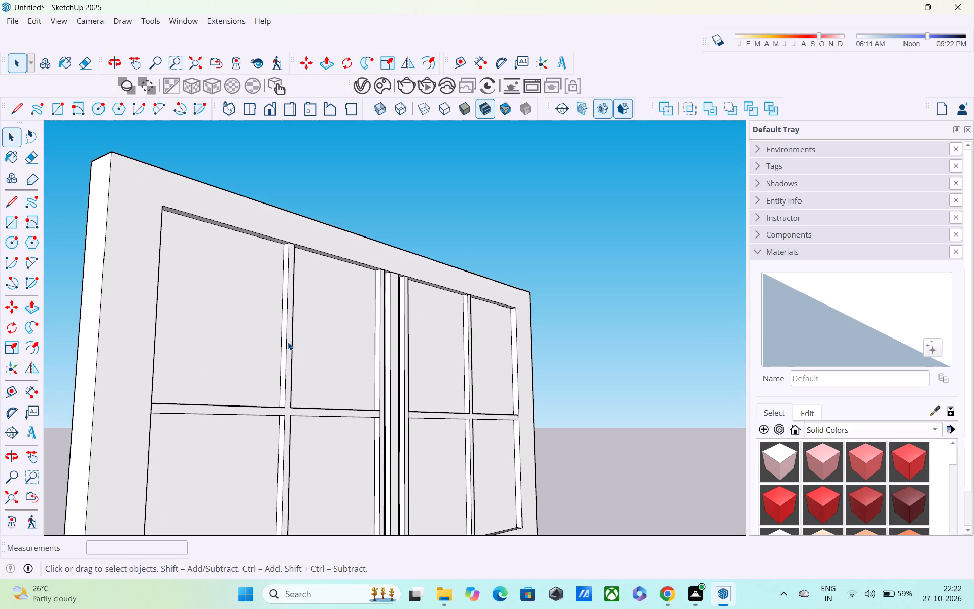
{"action": "scroll", "coordinate": [287, 331], "scroll_direction": "down", "scroll_amount": 2}
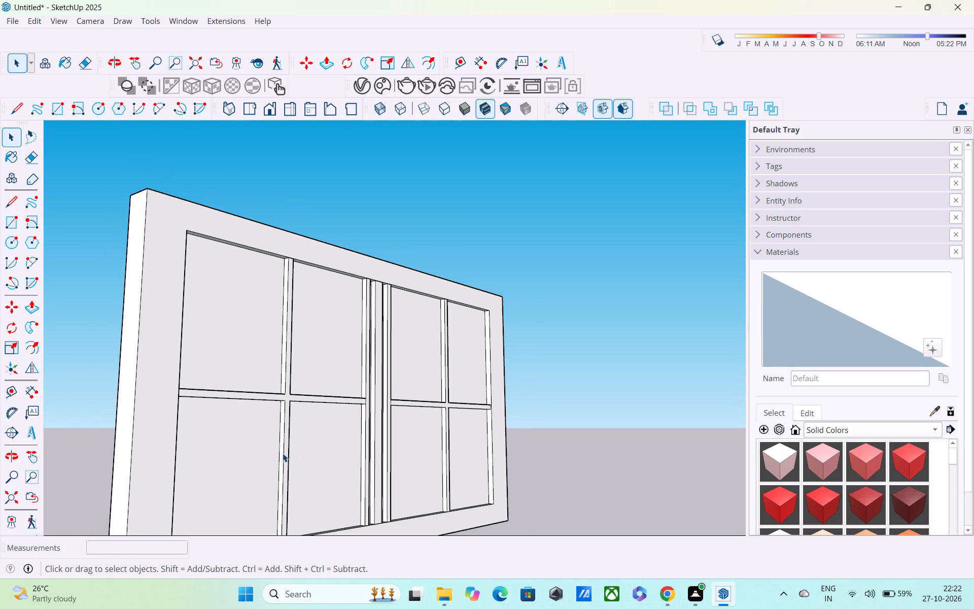
{"action": "middle_click_drag", "start_coordinate": [277, 439], "coordinate": [279, 353], "text": "shift"}
{"action": "key", "text": "l"}
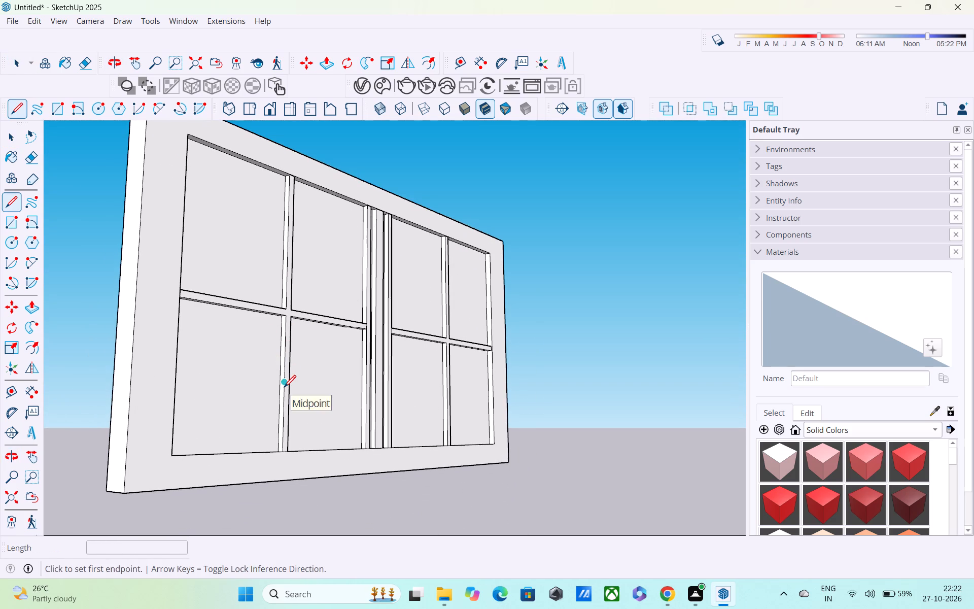
{"action": "middle_click_drag", "start_coordinate": [285, 380], "coordinate": [302, 310], "text": "shift"}
{"action": "middle_click_drag", "start_coordinate": [289, 353], "coordinate": [148, 408]}
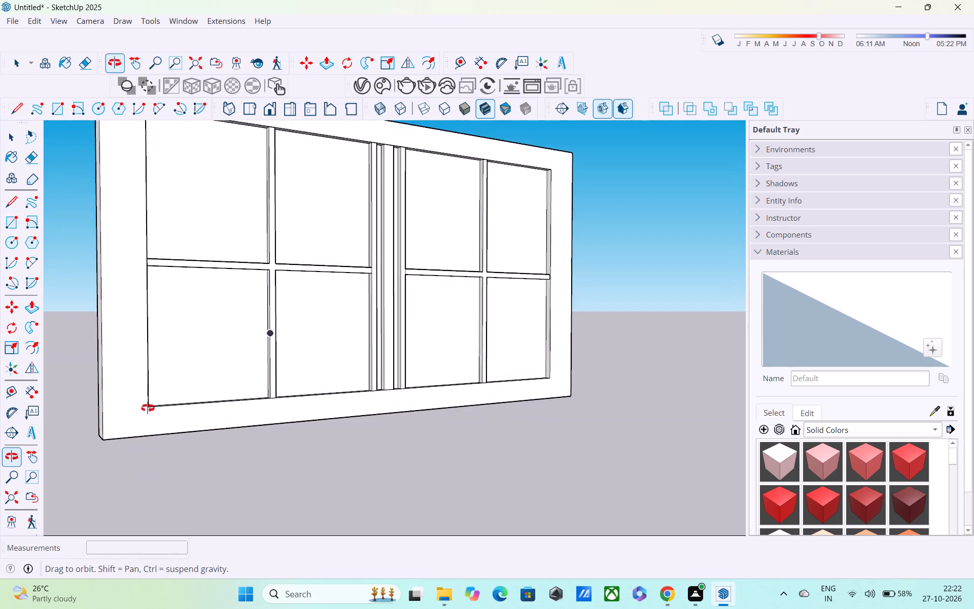
{"action": "middle_click_drag", "start_coordinate": [148, 408], "coordinate": [27, 439]}
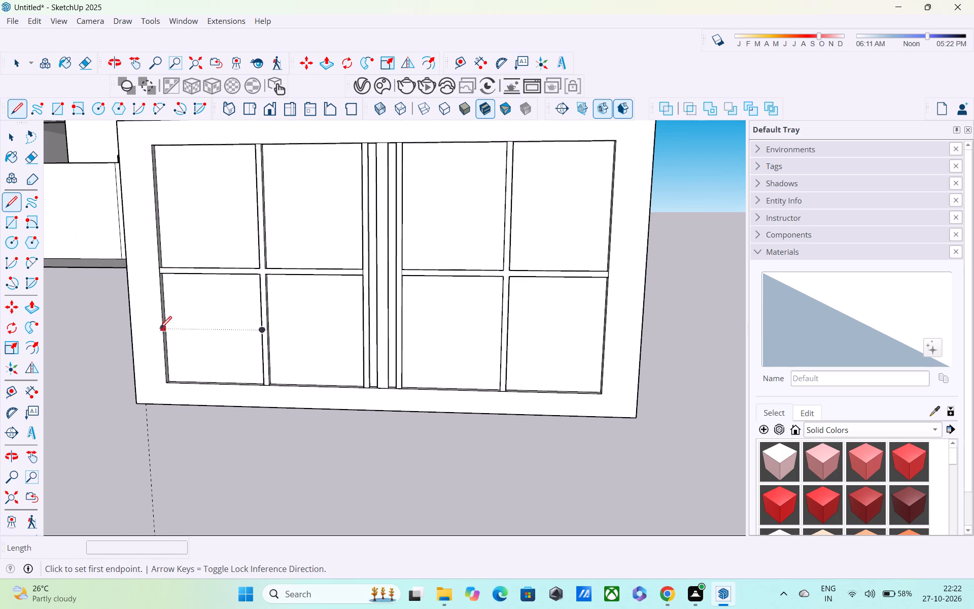
{"action": "middle_click_drag", "start_coordinate": [181, 362], "coordinate": [123, 349]}
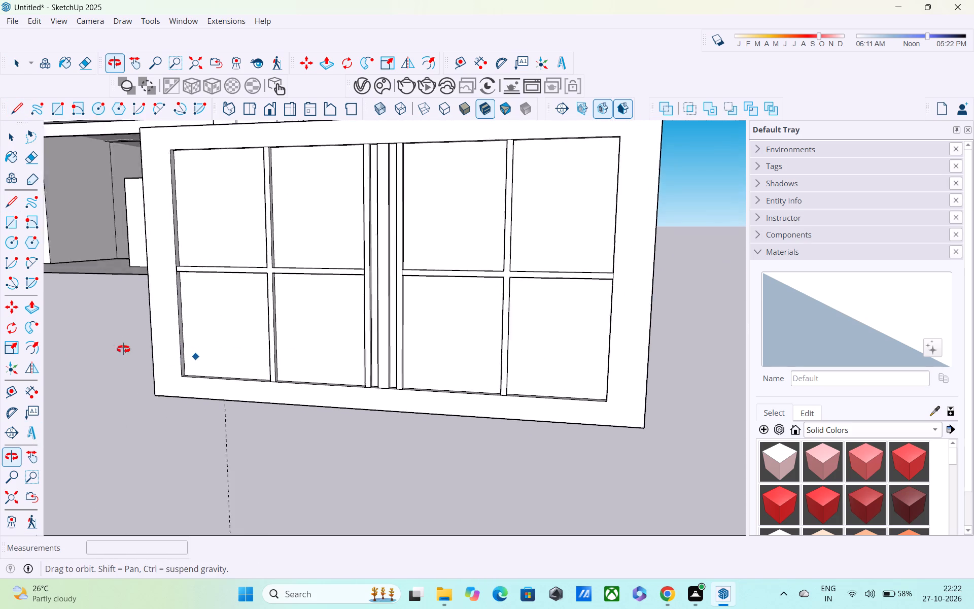
{"action": "middle_click_drag", "start_coordinate": [123, 349], "coordinate": [102, 341]}
{"action": "scroll", "coordinate": [250, 357], "scroll_direction": "up", "scroll_amount": 4}
{"action": "scroll", "coordinate": [210, 384], "scroll_direction": "up", "scroll_amount": 5}
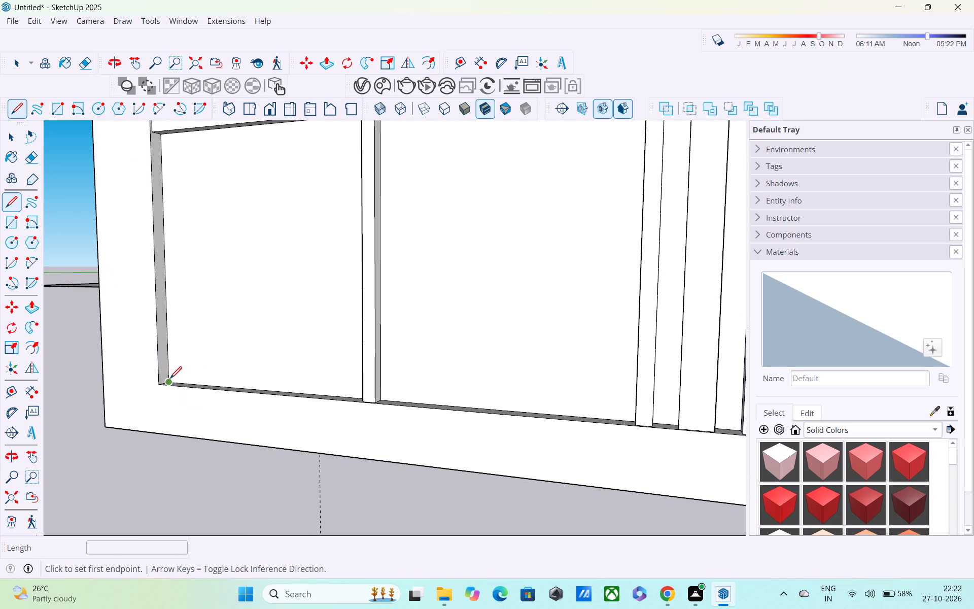
{"action": "left_click", "coordinate": [163, 262]}
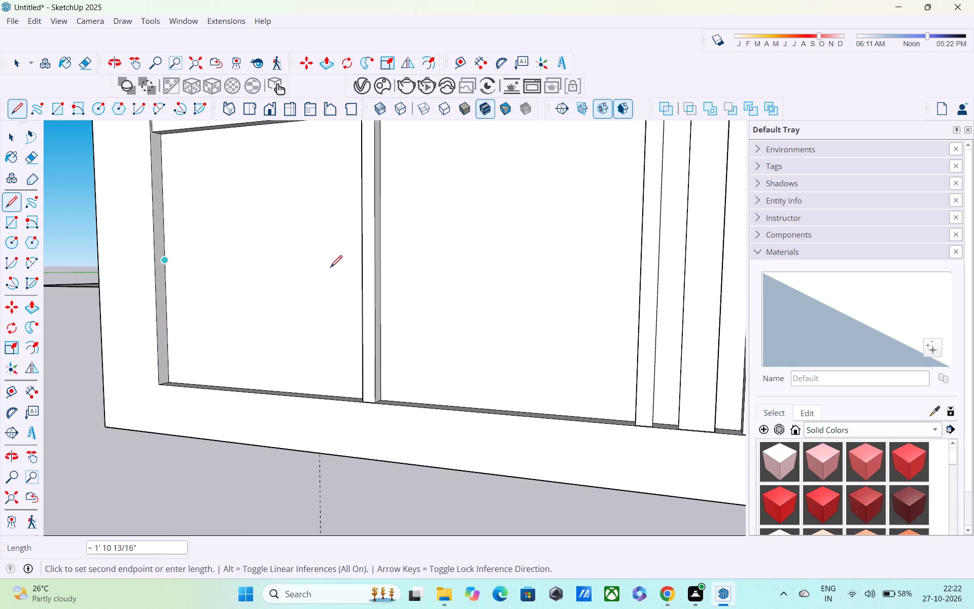
{"action": "middle_click_drag", "start_coordinate": [340, 274], "coordinate": [690, 307]}
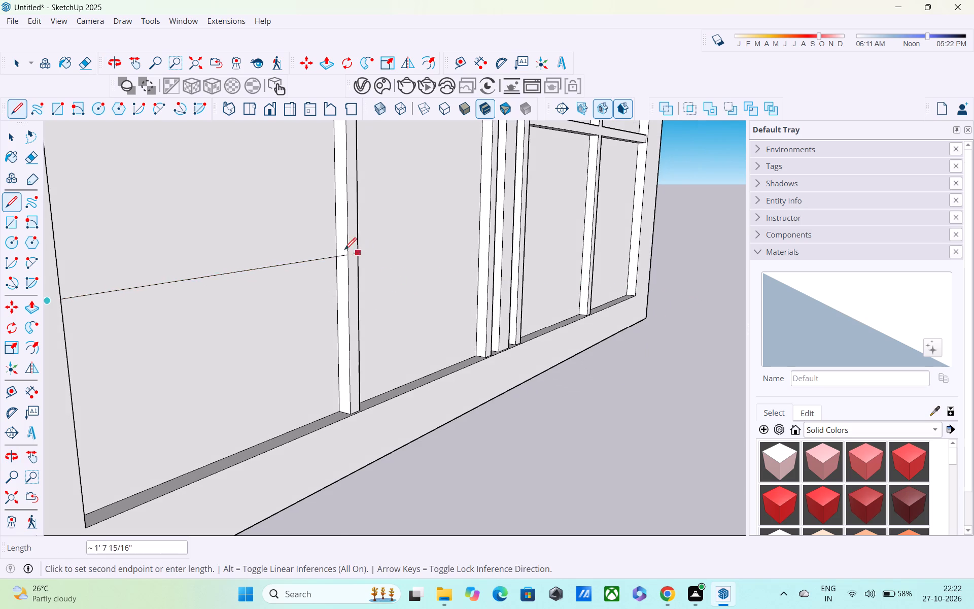
{"action": "scroll", "coordinate": [336, 251], "scroll_direction": "up", "scroll_amount": 6}
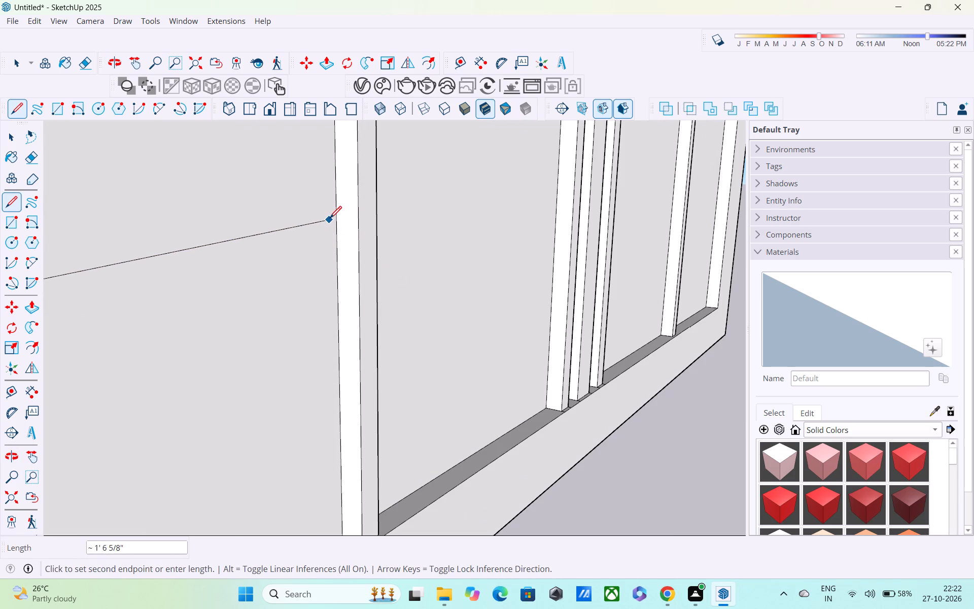
{"action": "left_click", "coordinate": [336, 271]}
Draw a line about 1" long down the vertical strip's edge from the new horizontal line's endpoint.
{"action": "scroll", "coordinate": [335, 283], "scroll_direction": "down", "scroll_amount": 3}
{"action": "middle_click_drag", "start_coordinate": [335, 290], "coordinate": [352, 283], "text": "shift"}
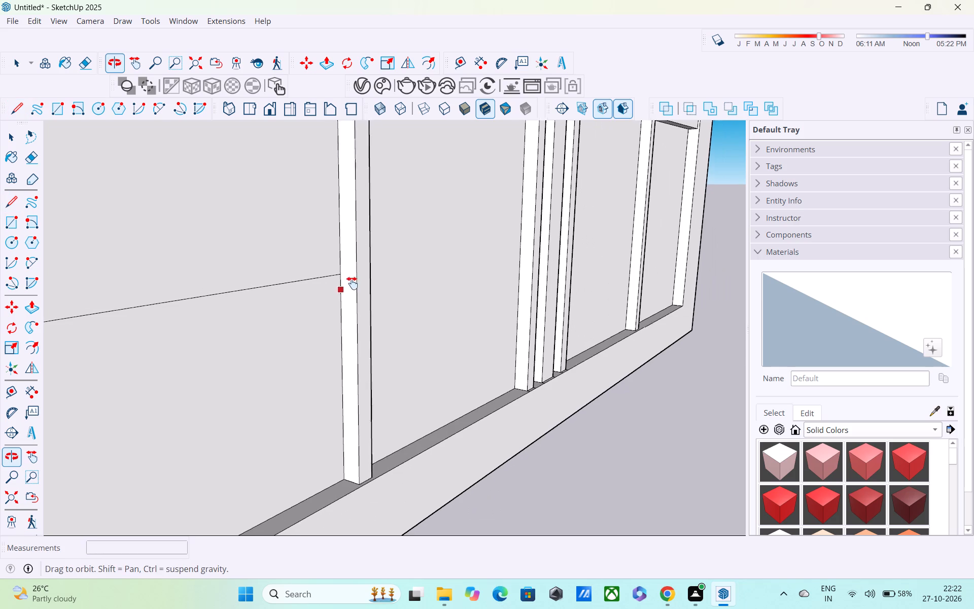
{"action": "middle_click_drag", "start_coordinate": [352, 283], "coordinate": [398, 246], "text": "shift"}
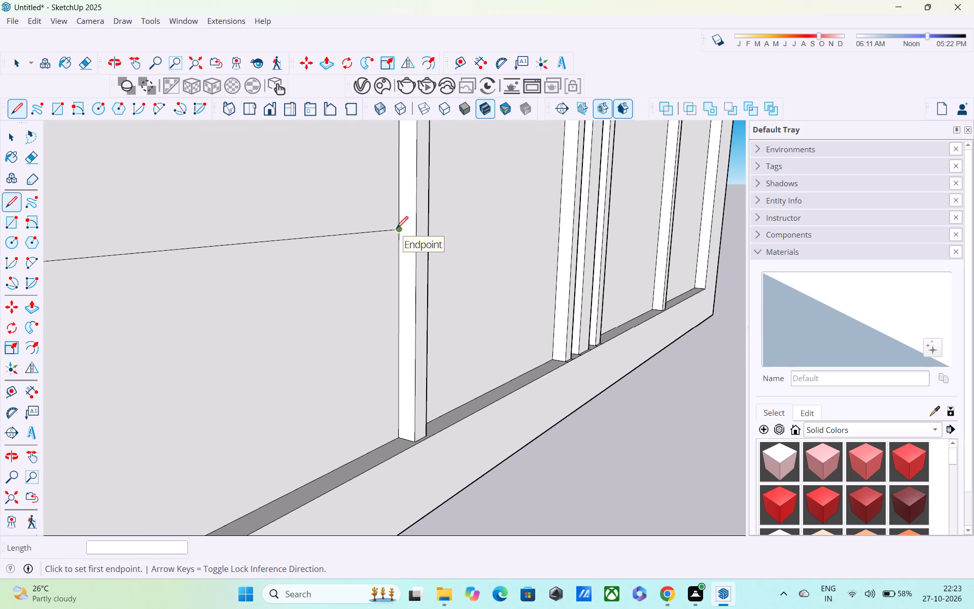
{"action": "left_click", "coordinate": [396, 229]}
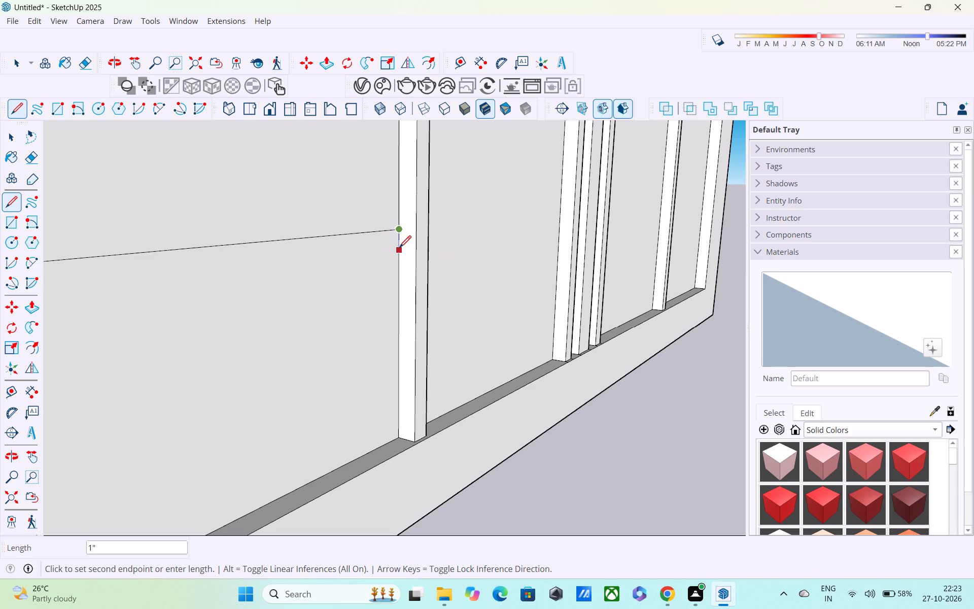
{"action": "middle_click_drag", "start_coordinate": [399, 249], "coordinate": [497, 230]}
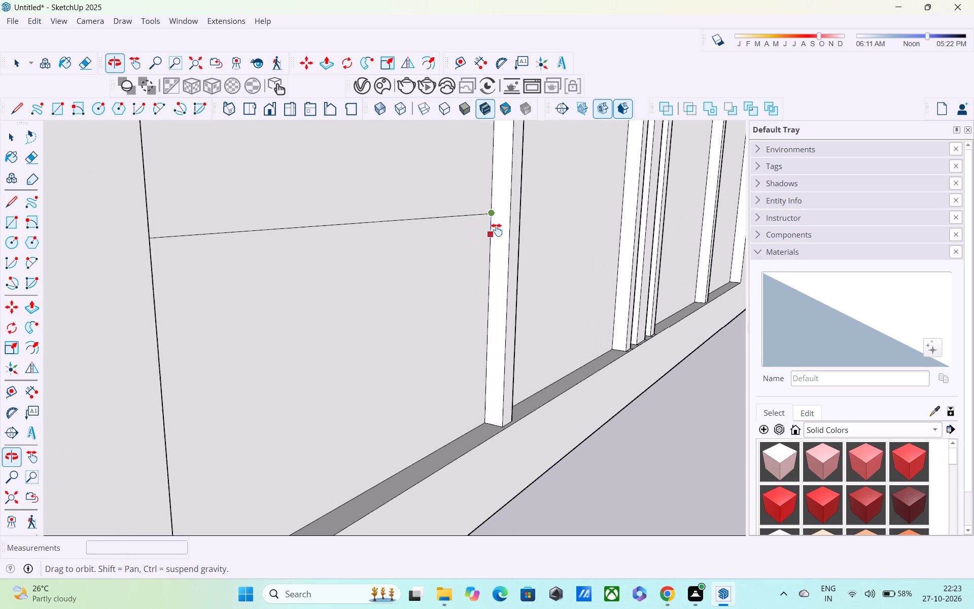
{"action": "middle_click_drag", "start_coordinate": [497, 230], "coordinate": [508, 224]}
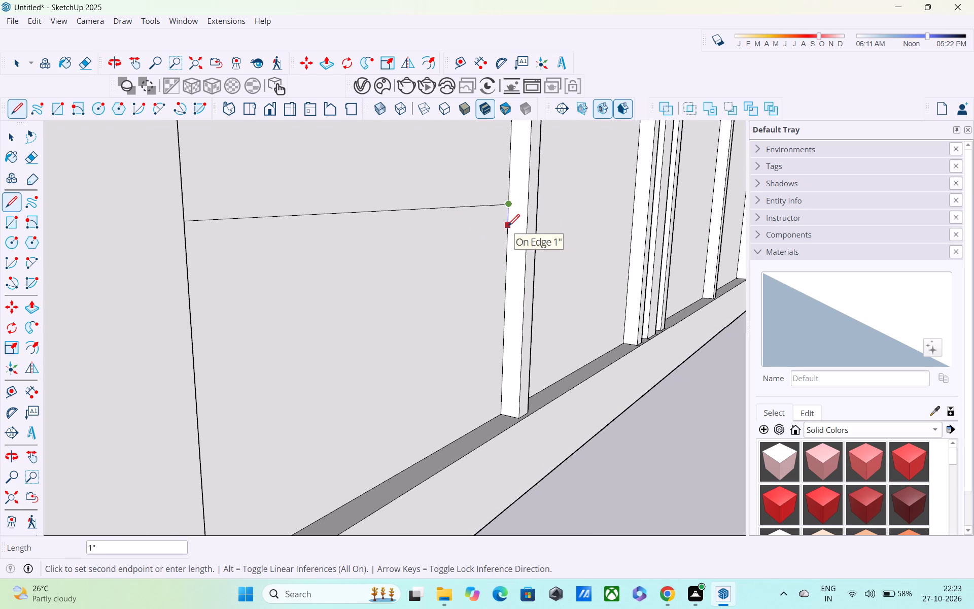
{"action": "left_click", "coordinate": [508, 227]}
Draw a parallel line from the 1" segment's midpoint across to the frame, and close that end with a 1/2" edge.
{"action": "middle_click_drag", "start_coordinate": [405, 250], "coordinate": [483, 243], "text": "shift"}
{"action": "scroll", "coordinate": [491, 235], "scroll_direction": "down", "scroll_amount": 1}
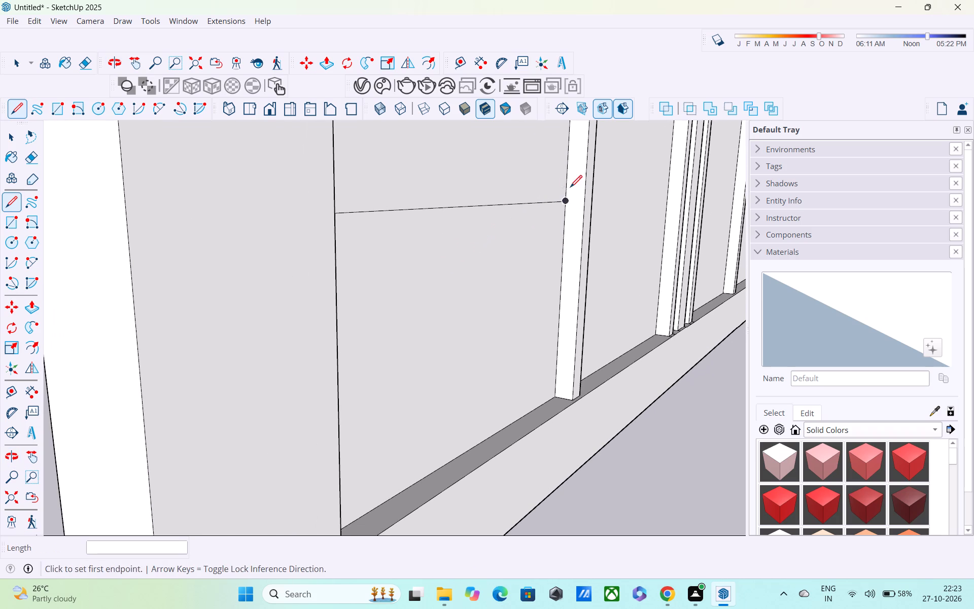
{"action": "left_click", "coordinate": [562, 213]}
{"action": "middle_click_drag", "start_coordinate": [450, 241], "coordinate": [519, 239], "text": "shift"}
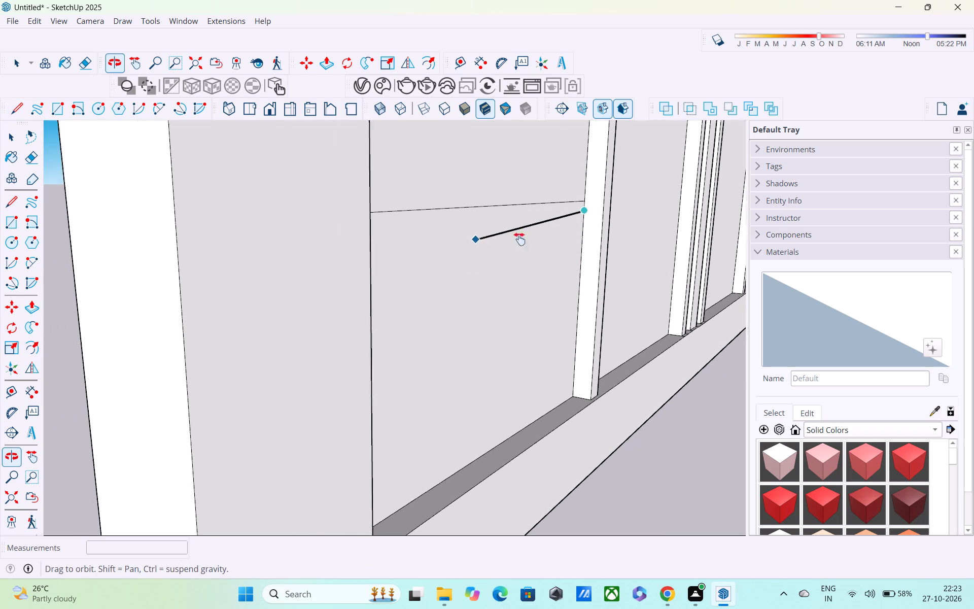
{"action": "middle_click_drag", "start_coordinate": [519, 239], "coordinate": [590, 239], "text": "shift"}
{"action": "middle_click_drag", "start_coordinate": [587, 238], "coordinate": [388, 254]}
{"action": "middle_click_drag", "start_coordinate": [312, 255], "coordinate": [308, 255]}
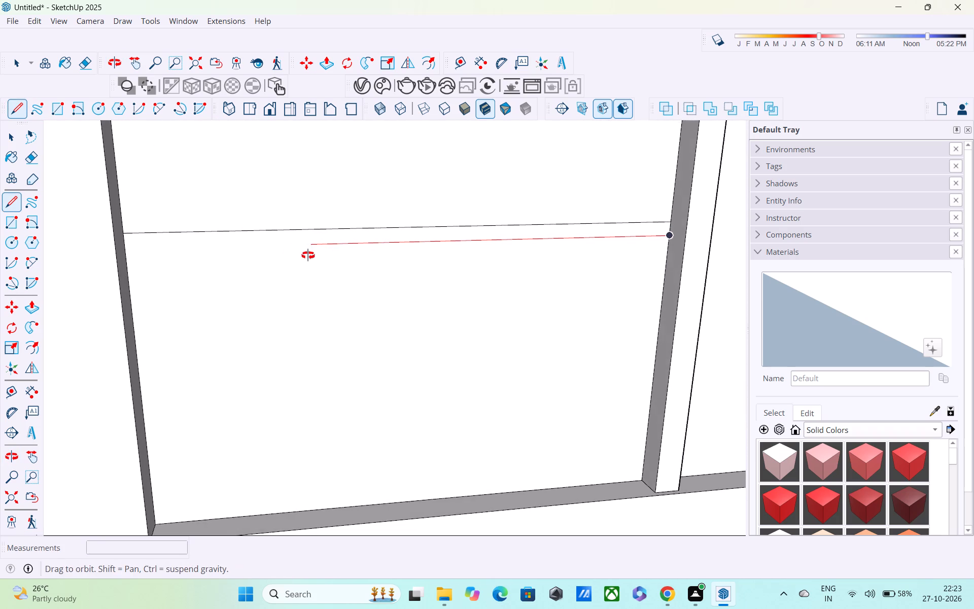
{"action": "middle_click_drag", "start_coordinate": [308, 255], "coordinate": [179, 247]}
{"action": "scroll", "coordinate": [166, 232], "scroll_direction": "up", "scroll_amount": 1}
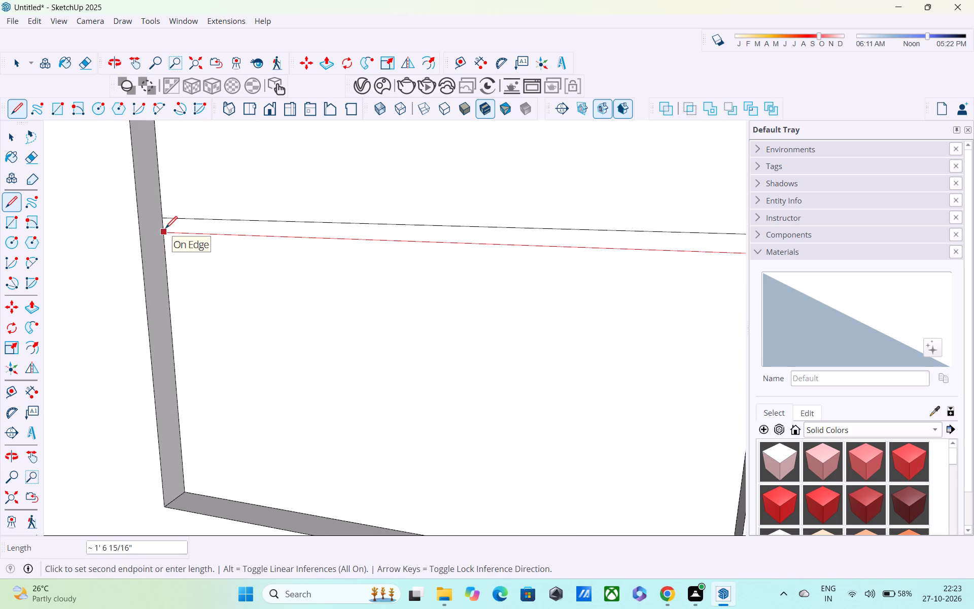
{"action": "scroll", "coordinate": [165, 229], "scroll_direction": "up", "scroll_amount": 3}
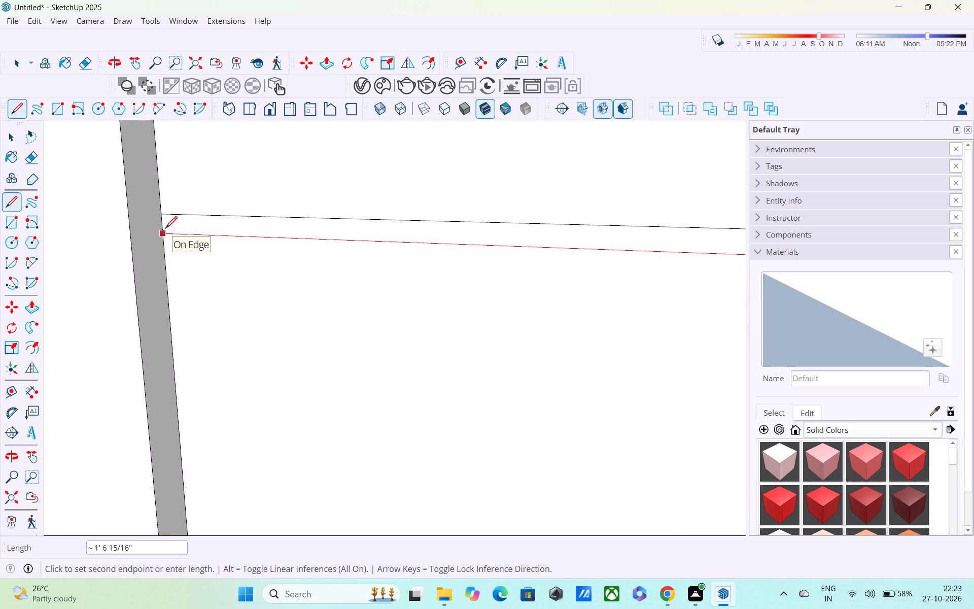
{"action": "left_click", "coordinate": [165, 229]}
{"action": "left_click", "coordinate": [162, 218]}
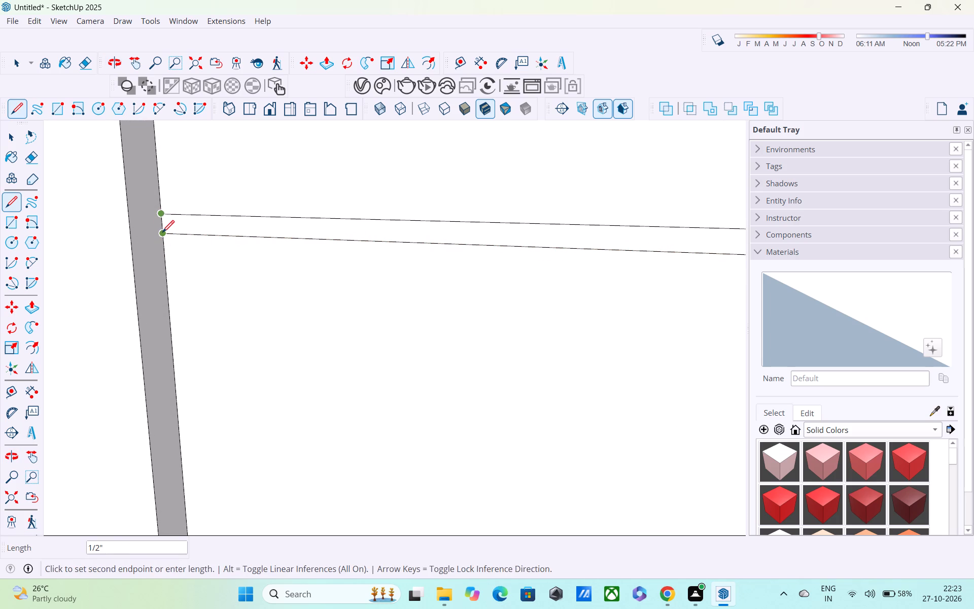
{"action": "left_click", "coordinate": [162, 234]}
Trace the short edge between the two parallel lines where they meet the vertical strip.
{"action": "scroll", "coordinate": [163, 237], "scroll_direction": "down", "scroll_amount": 4}
{"action": "middle_click_drag", "start_coordinate": [246, 267], "coordinate": [143, 253]}
{"action": "scroll", "coordinate": [144, 253], "scroll_direction": "up", "scroll_amount": 1, "text": "shift"}
{"action": "middle_click_drag", "start_coordinate": [318, 283], "coordinate": [81, 296]}
{"action": "middle_click_drag", "start_coordinate": [309, 262], "coordinate": [511, 244]}
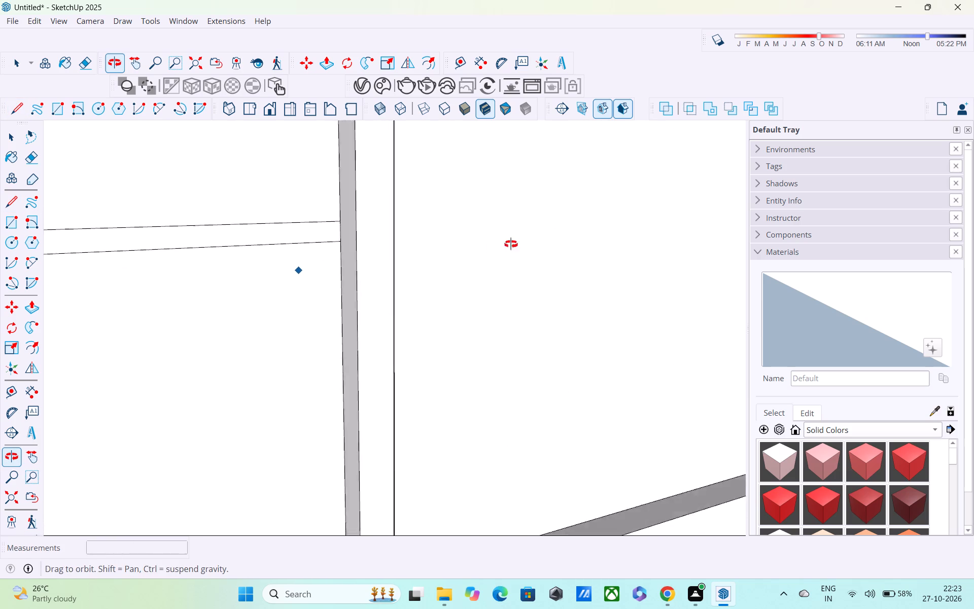
{"action": "middle_click_drag", "start_coordinate": [511, 244], "coordinate": [573, 224]}
{"action": "scroll", "coordinate": [366, 252], "scroll_direction": "up", "scroll_amount": 3}
{"action": "left_click", "coordinate": [339, 209]}
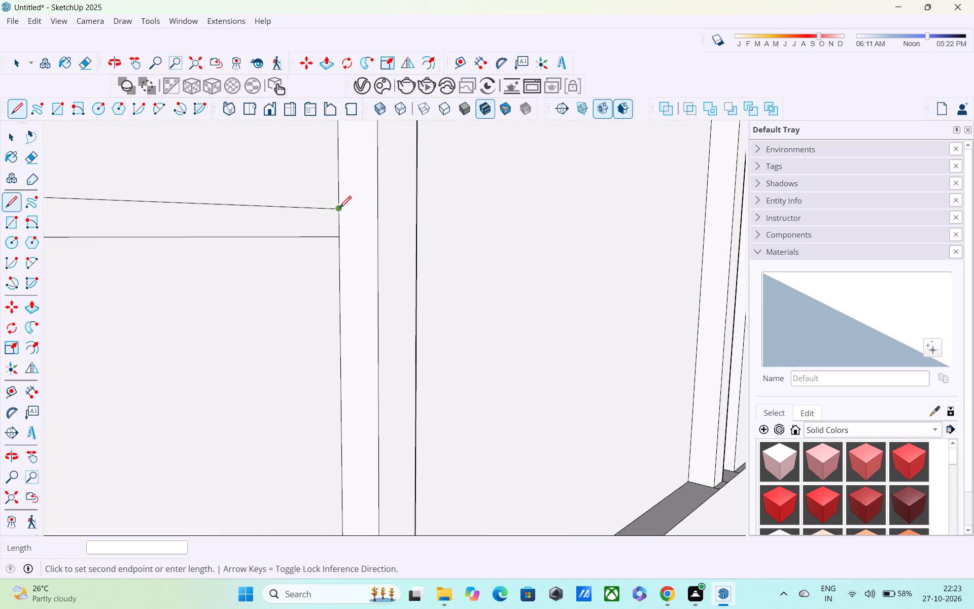
{"action": "left_click", "coordinate": [338, 242]}
Draw a horizontal line about 1' 5 15/16" long at mid-height across the left leaf's lower-right pane, from vertical strip to central stile.
{"action": "scroll", "coordinate": [338, 243], "scroll_direction": "down", "scroll_amount": 4}
{"action": "middle_click_drag", "start_coordinate": [382, 268], "coordinate": [375, 270]}
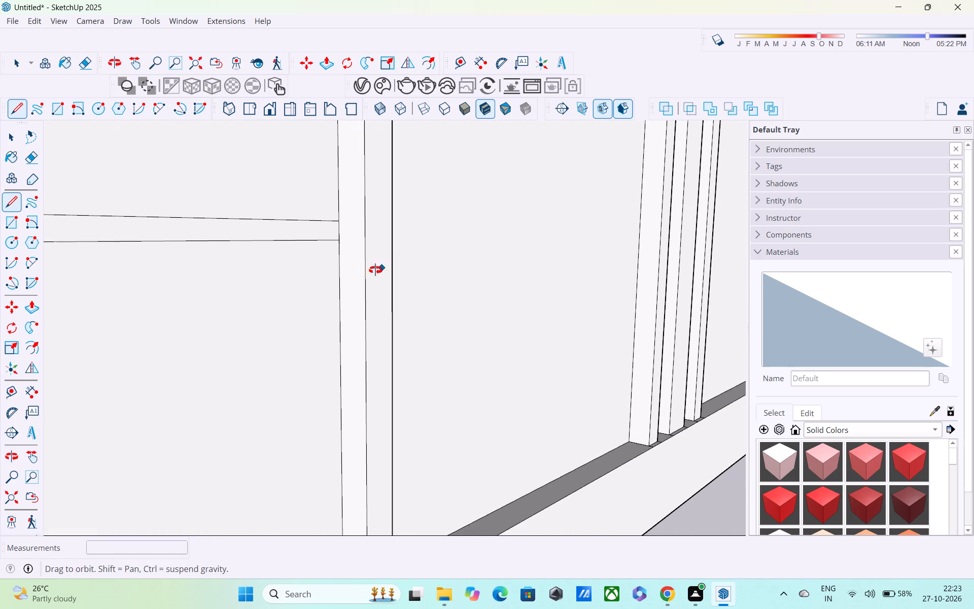
{"action": "middle_click_drag", "start_coordinate": [375, 270], "coordinate": [233, 290]}
{"action": "scroll", "coordinate": [233, 290], "scroll_direction": "up", "scroll_amount": 1}
{"action": "scroll", "coordinate": [233, 290], "scroll_direction": "down", "scroll_amount": 5}
{"action": "middle_click_drag", "start_coordinate": [208, 307], "coordinate": [377, 297], "text": "shift"}
{"action": "scroll", "coordinate": [389, 296], "scroll_direction": "down", "scroll_amount": 3}
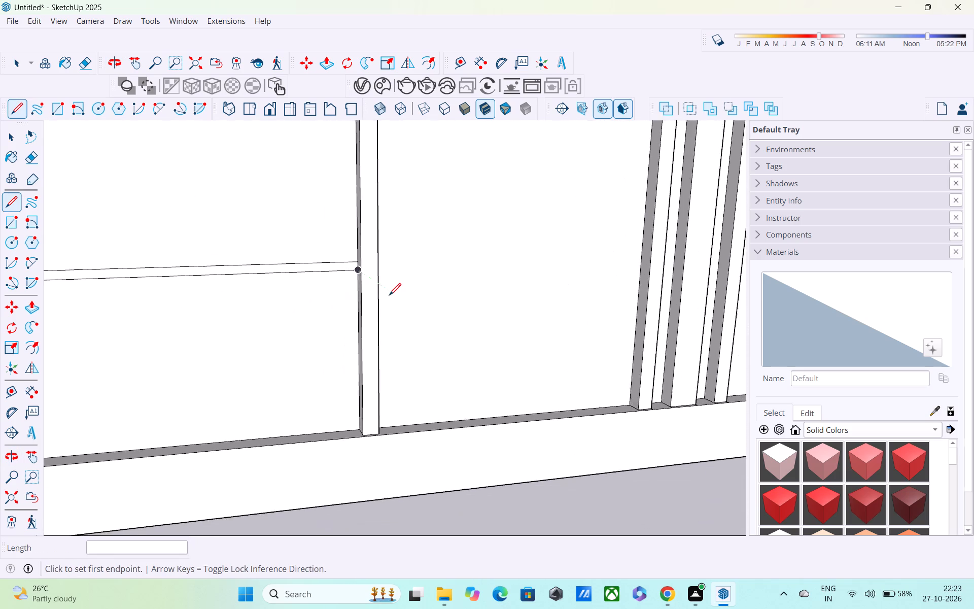
{"action": "scroll", "coordinate": [389, 296], "scroll_direction": "down", "scroll_amount": 2}
{"action": "middle_click_drag", "start_coordinate": [390, 295], "coordinate": [309, 293]}
{"action": "scroll", "coordinate": [306, 287], "scroll_direction": "down", "scroll_amount": 4}
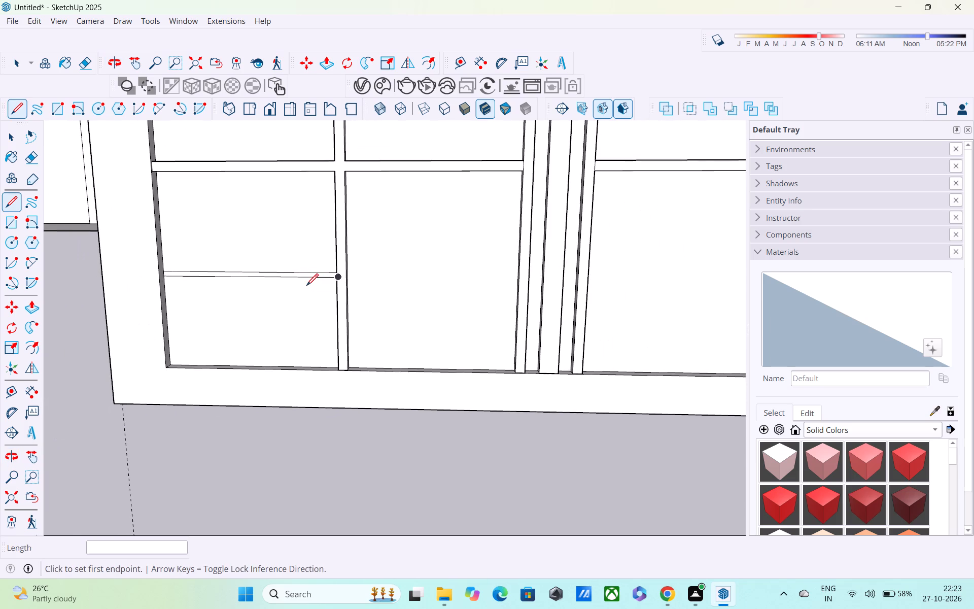
{"action": "middle_click_drag", "start_coordinate": [306, 287], "coordinate": [323, 328]}
{"action": "middle_click_drag", "start_coordinate": [432, 310], "coordinate": [305, 312]}
{"action": "scroll", "coordinate": [411, 314], "scroll_direction": "up", "scroll_amount": 2}
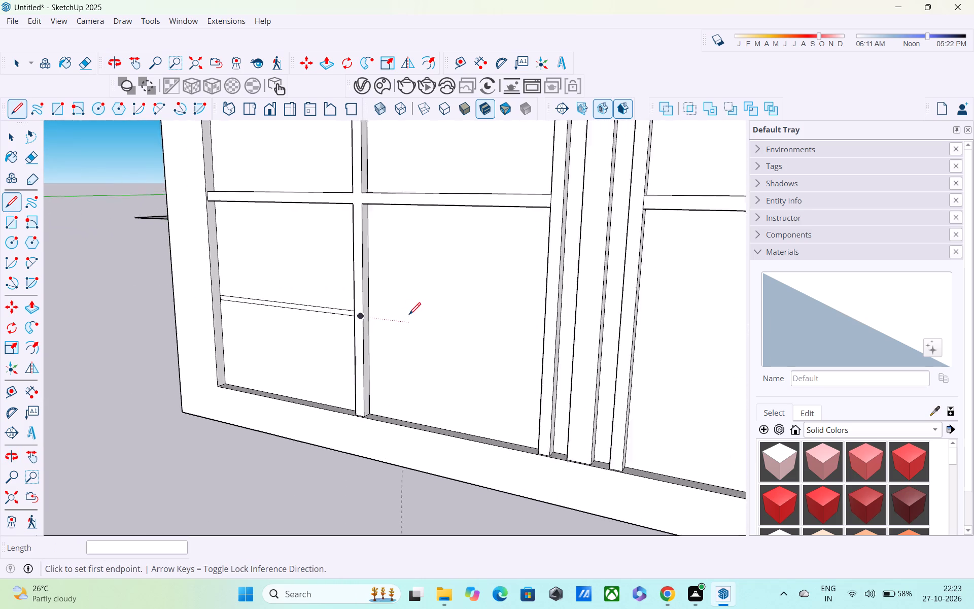
{"action": "scroll", "coordinate": [409, 316], "scroll_direction": "up", "scroll_amount": 3}
{"action": "scroll", "coordinate": [352, 318], "scroll_direction": "up", "scroll_amount": 4}
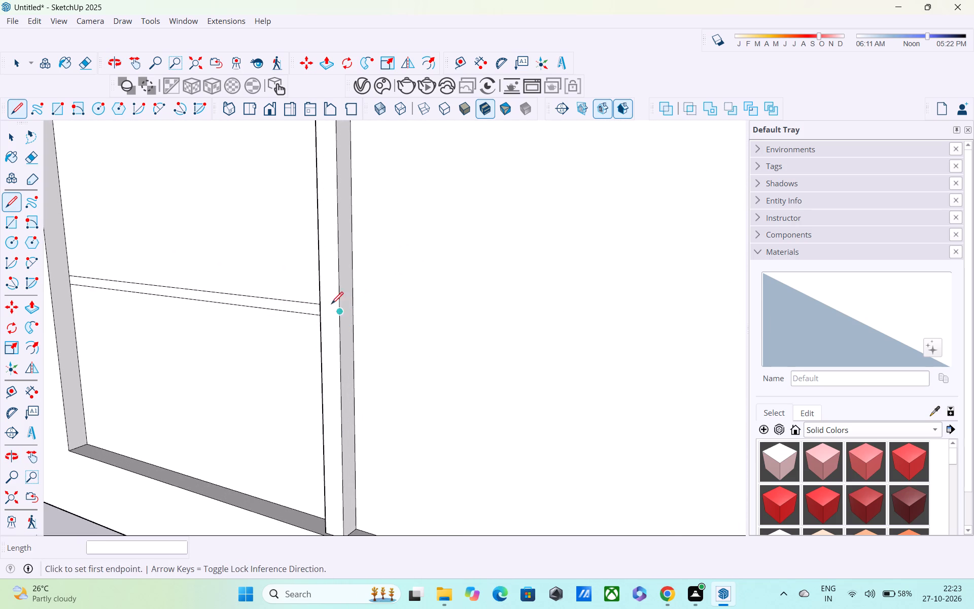
{"action": "left_click", "coordinate": [352, 311]}
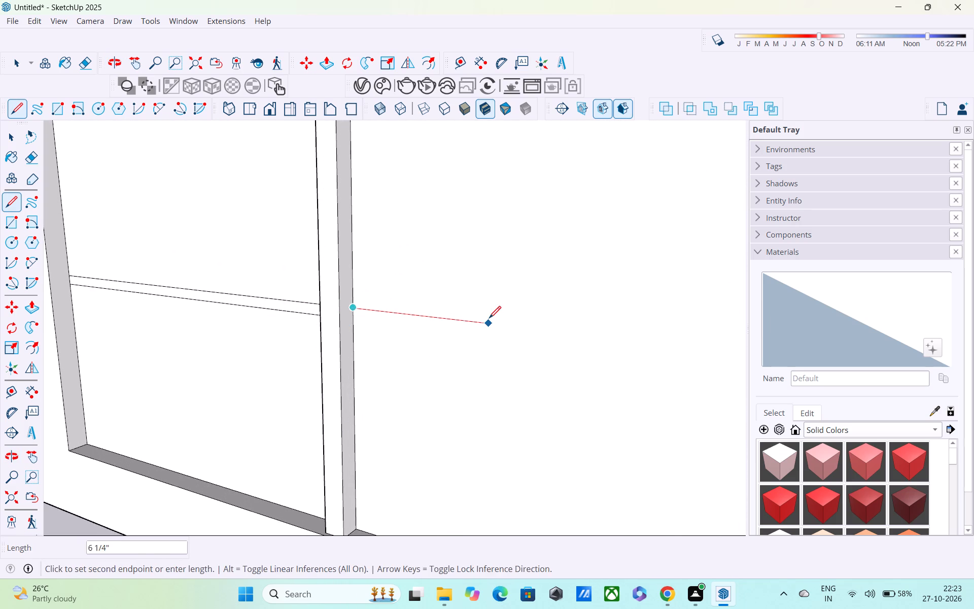
{"action": "middle_click_drag", "start_coordinate": [446, 299], "coordinate": [326, 274], "text": "shift"}
{"action": "scroll", "coordinate": [325, 274], "scroll_direction": "down", "scroll_amount": 4}
{"action": "middle_click_drag", "start_coordinate": [456, 314], "coordinate": [520, 317]}
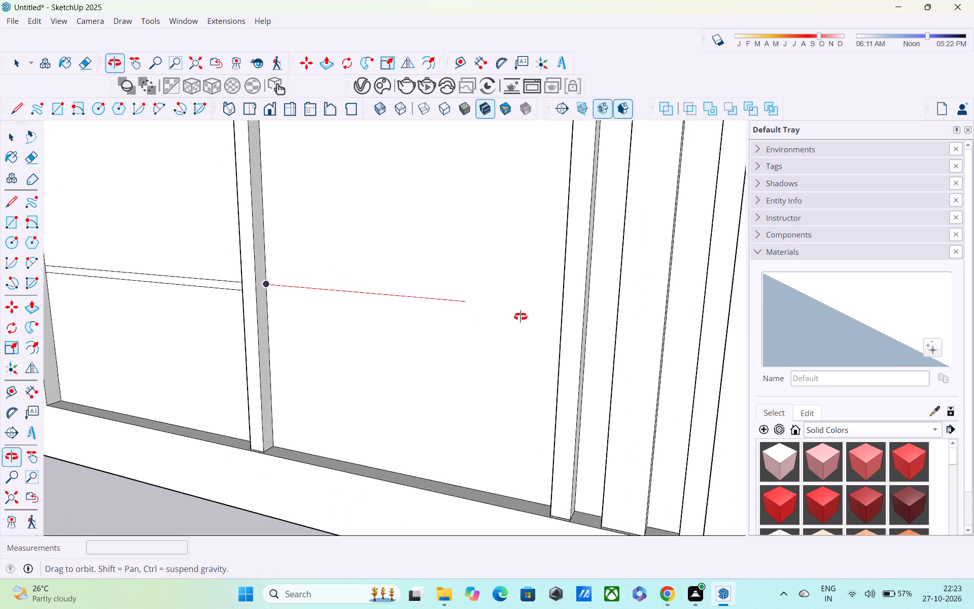
{"action": "middle_click_drag", "start_coordinate": [520, 317], "coordinate": [384, 308]}
{"action": "scroll", "coordinate": [384, 308], "scroll_direction": "down", "scroll_amount": 4}
{"action": "middle_click_drag", "start_coordinate": [384, 308], "coordinate": [478, 309]}
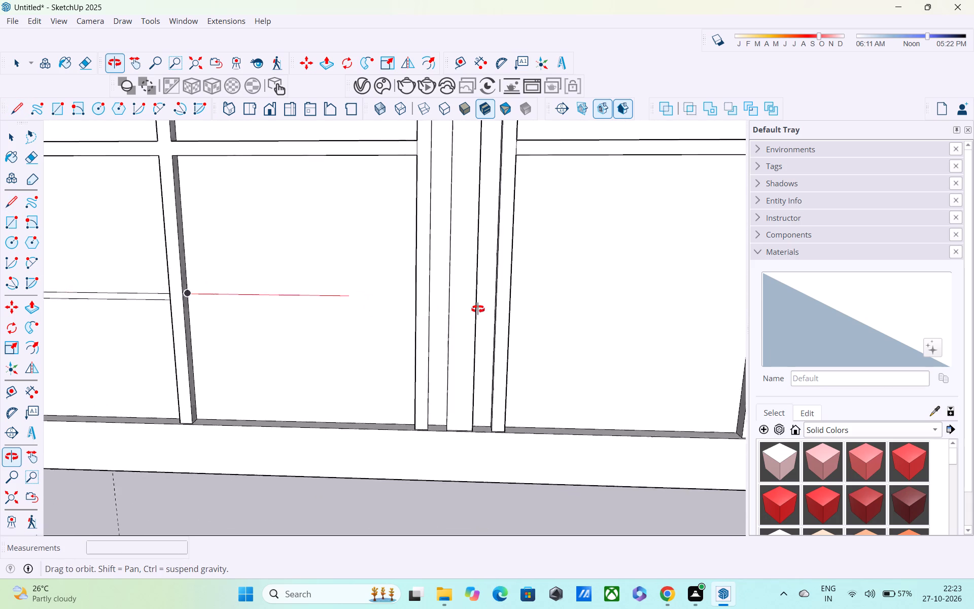
{"action": "middle_click_drag", "start_coordinate": [478, 309], "coordinate": [667, 304]}
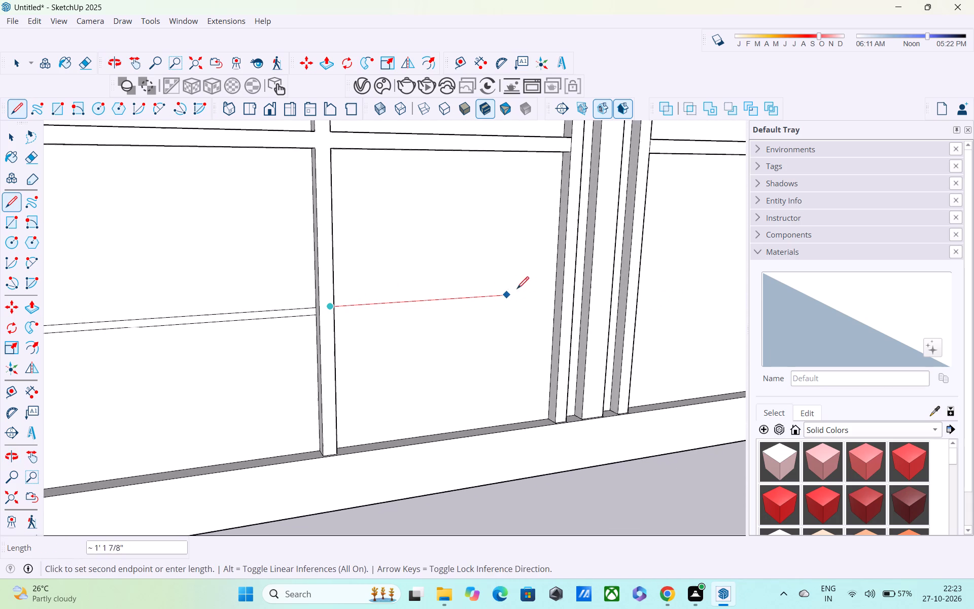
{"action": "left_click", "coordinate": [553, 286]}
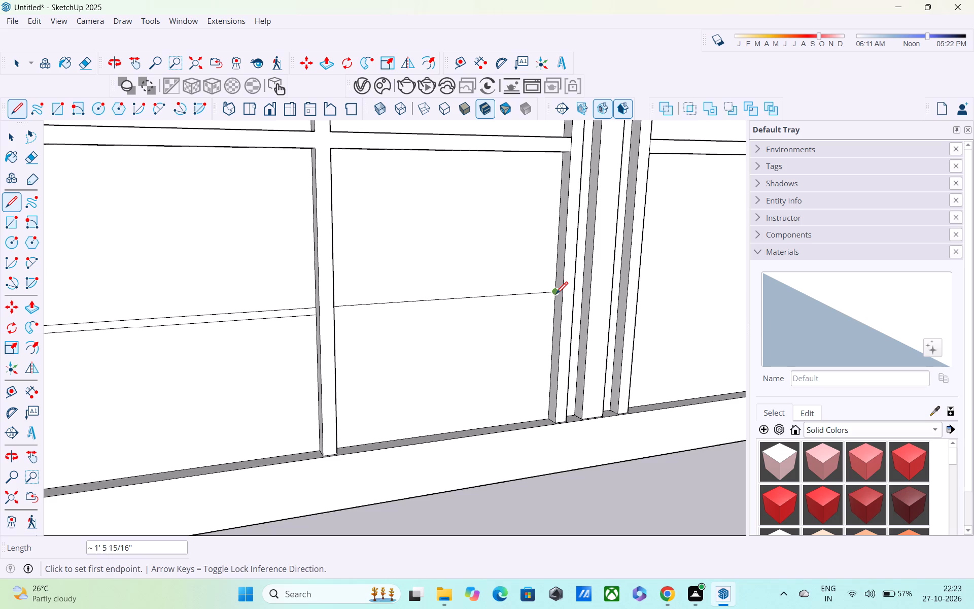
Draw a 1/2" edge down the central stile from the end of the lower-right pane's horizontal line on the left leaf.
{"action": "left_click", "coordinate": [556, 295]}
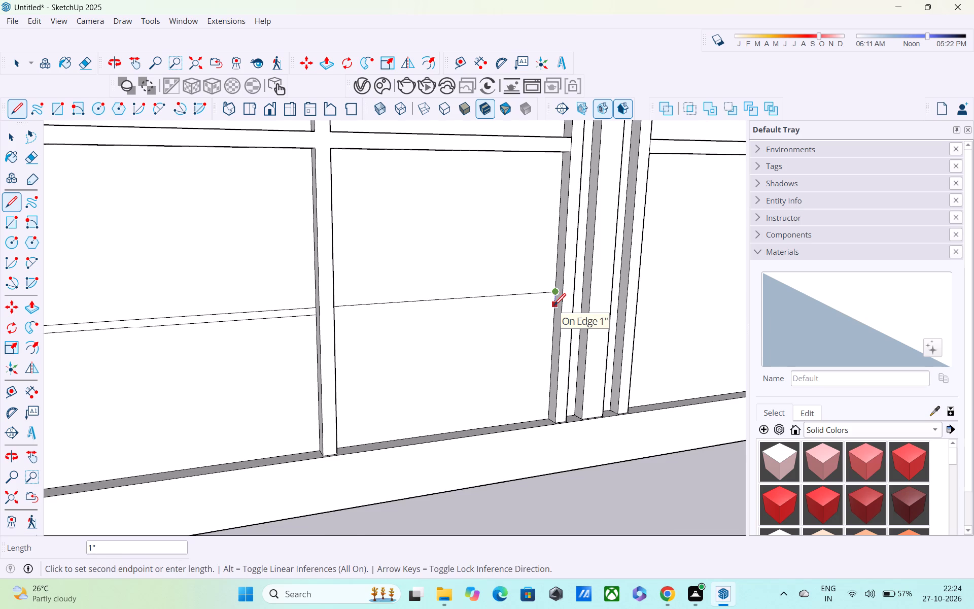
{"action": "scroll", "coordinate": [554, 307], "scroll_direction": "up", "scroll_amount": 1}
{"action": "middle_click_drag", "start_coordinate": [554, 307], "coordinate": [646, 365]}
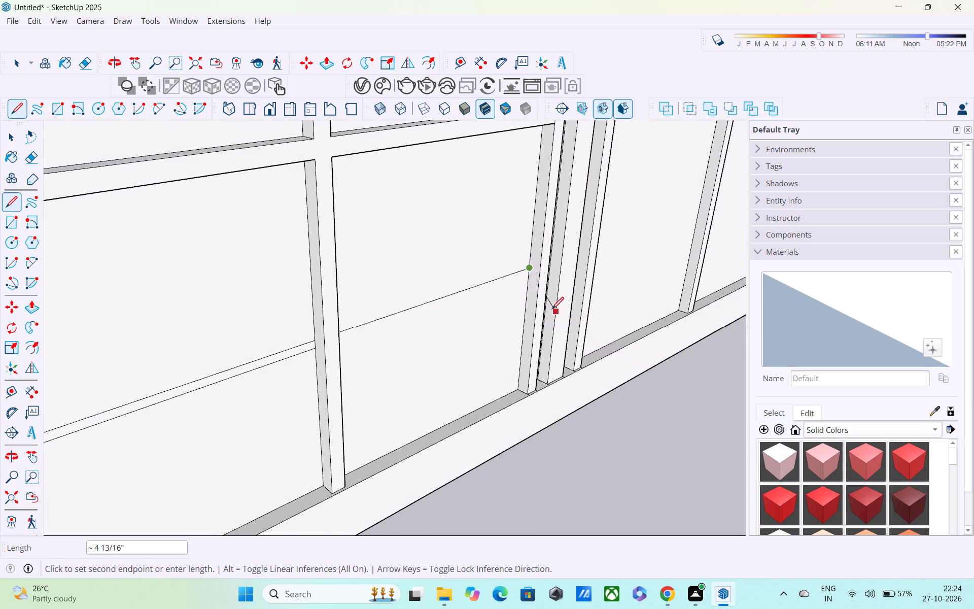
{"action": "scroll", "coordinate": [550, 309], "scroll_direction": "up", "scroll_amount": 1}
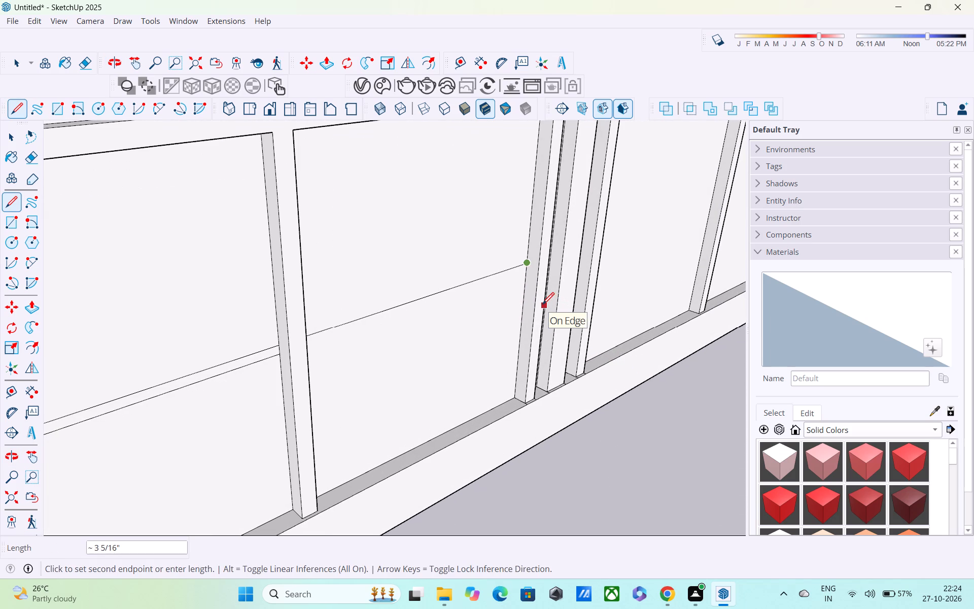
{"action": "scroll", "coordinate": [515, 294], "scroll_direction": "up", "scroll_amount": 8}
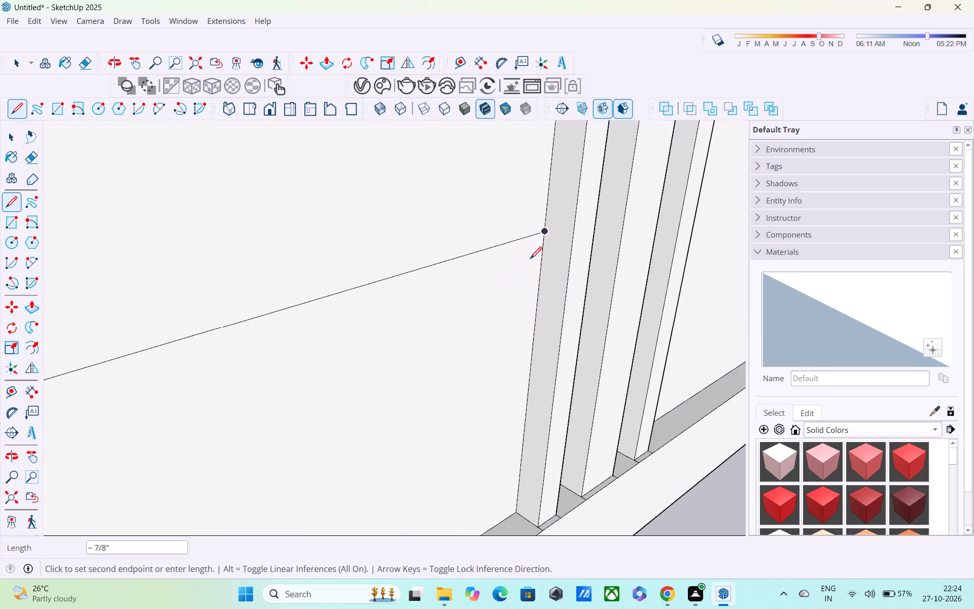
{"action": "left_click", "coordinate": [544, 251]}
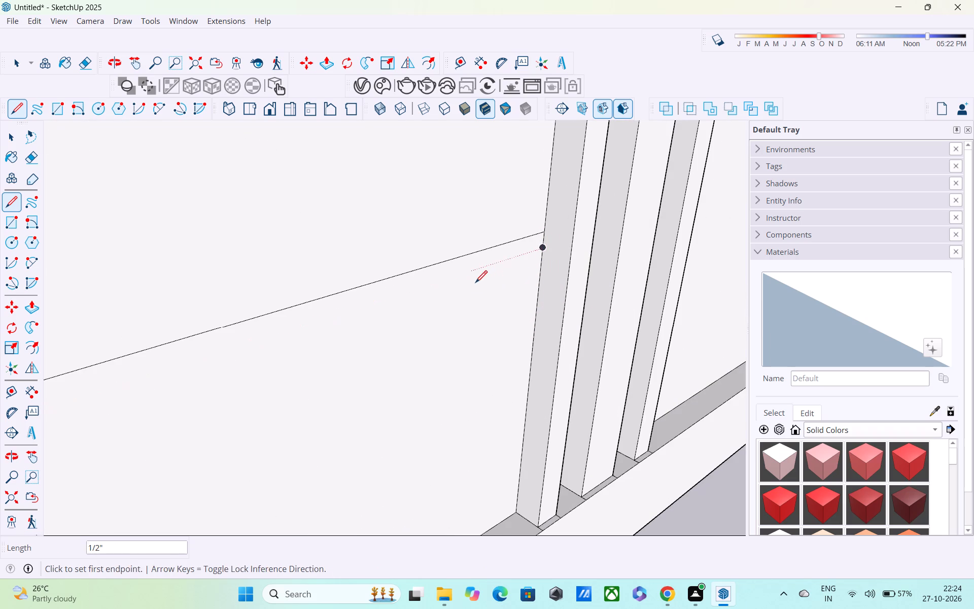
Draw a parallel line about 1' 5 15/16" long beneath the first, from the vertical strip to the 1/2" edge's lower end.
{"action": "middle_click_drag", "start_coordinate": [475, 284], "coordinate": [730, 191], "text": "shift"}
{"action": "middle_click_drag", "start_coordinate": [385, 330], "coordinate": [573, 253]}
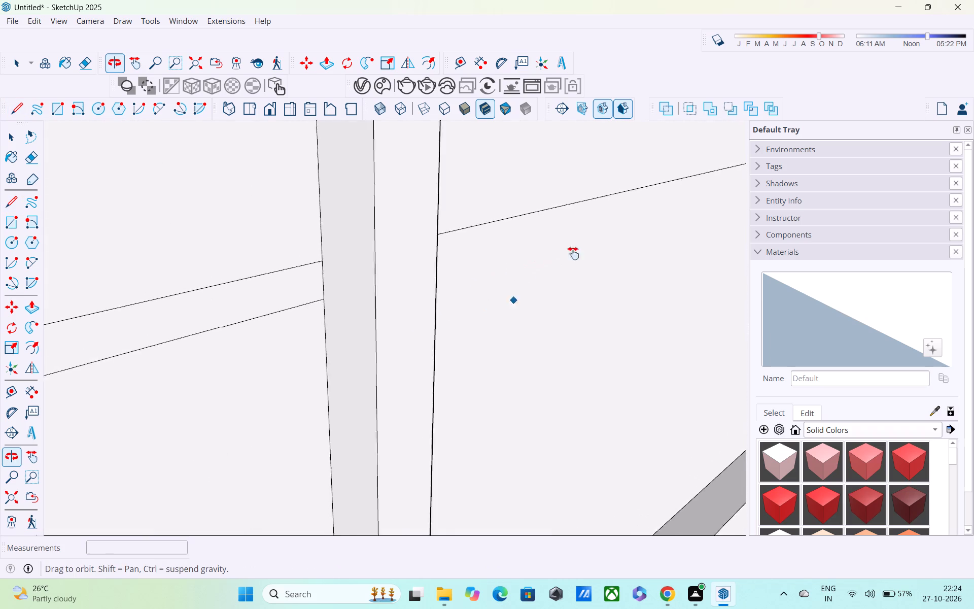
{"action": "middle_click_drag", "start_coordinate": [573, 253], "coordinate": [583, 250]}
{"action": "middle_click_drag", "start_coordinate": [562, 256], "coordinate": [368, 259]}
{"action": "middle_click_drag", "start_coordinate": [465, 259], "coordinate": [452, 231]}
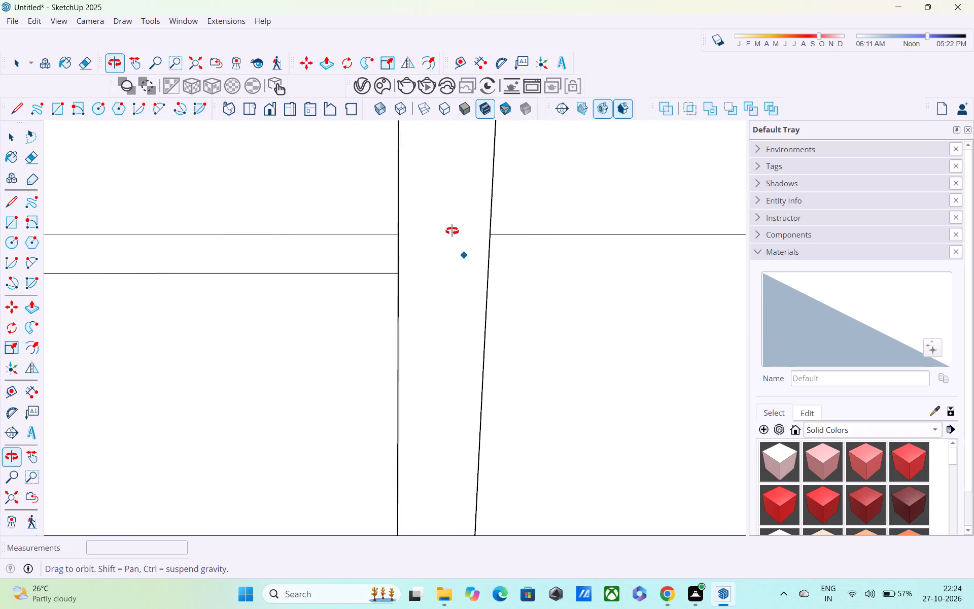
{"action": "middle_click_drag", "start_coordinate": [452, 231], "coordinate": [436, 192]}
{"action": "middle_click_drag", "start_coordinate": [520, 318], "coordinate": [362, 253]}
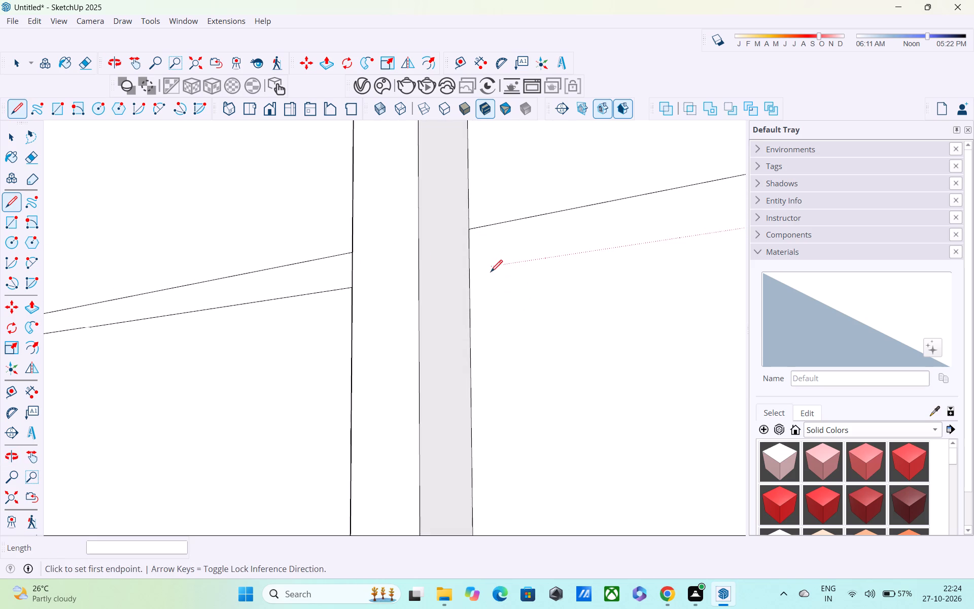
{"action": "left_click", "coordinate": [469, 272]}
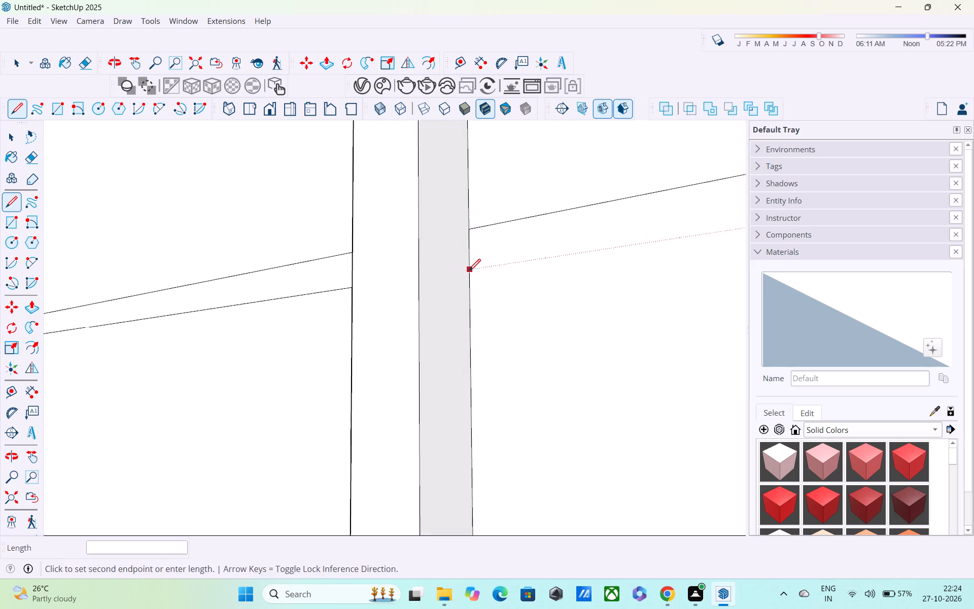
{"action": "middle_click_drag", "start_coordinate": [514, 270], "coordinate": [288, 312], "text": "shift"}
{"action": "scroll", "coordinate": [514, 270], "scroll_direction": "down", "scroll_amount": 1, "text": "shift"}
{"action": "scroll", "coordinate": [288, 313], "scroll_direction": "down", "scroll_amount": 5}
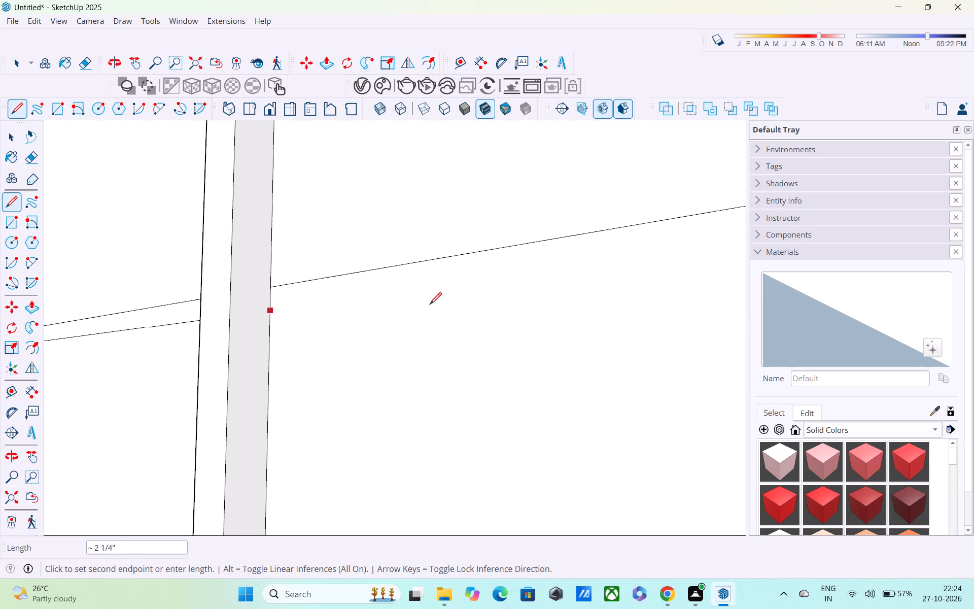
{"action": "middle_click_drag", "start_coordinate": [501, 298], "coordinate": [187, 319], "text": "shift"}
{"action": "scroll", "coordinate": [238, 316], "scroll_direction": "down", "scroll_amount": 5}
{"action": "scroll", "coordinate": [374, 296], "scroll_direction": "up", "scroll_amount": 1}
{"action": "middle_click_drag", "start_coordinate": [369, 295], "coordinate": [0, 355], "text": "shift"}
{"action": "middle_click_drag", "start_coordinate": [70, 337], "coordinate": [419, 361]}
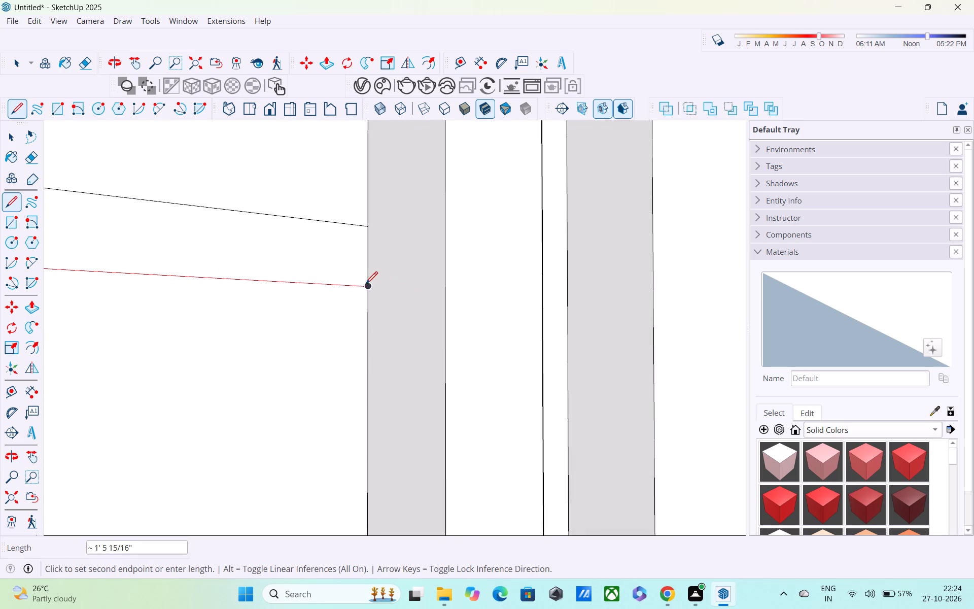
{"action": "left_click", "coordinate": [364, 285]}
Draw a horizontal line about 1' 5 15/16" long across the right leaf's lower-left pane, level with the left leaf's bar.
{"action": "scroll", "coordinate": [365, 290], "scroll_direction": "down", "scroll_amount": 5}
{"action": "middle_click_drag", "start_coordinate": [367, 312], "coordinate": [143, 391]}
{"action": "scroll", "coordinate": [141, 380], "scroll_direction": "down", "scroll_amount": 6}
{"action": "scroll", "coordinate": [263, 363], "scroll_direction": "down", "scroll_amount": 3}
{"action": "middle_click_drag", "start_coordinate": [264, 363], "coordinate": [321, 290], "text": "shift"}
{"action": "scroll", "coordinate": [285, 332], "scroll_direction": "down", "scroll_amount": 1, "text": "shift"}
{"action": "scroll", "coordinate": [335, 273], "scroll_direction": "down", "scroll_amount": 4}
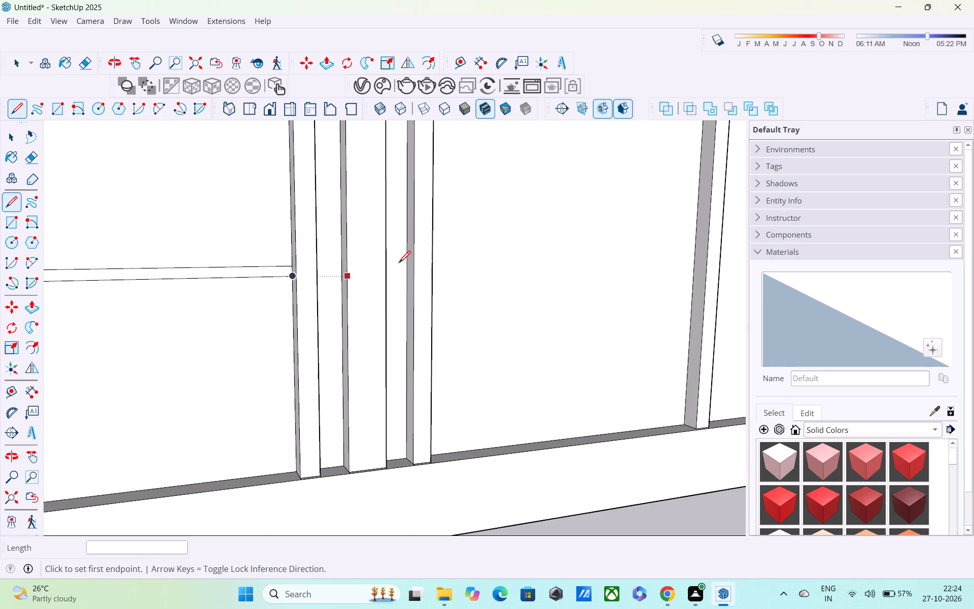
{"action": "middle_click_drag", "start_coordinate": [435, 277], "coordinate": [200, 297]}
{"action": "scroll", "coordinate": [521, 244], "scroll_direction": "up", "scroll_amount": 4}
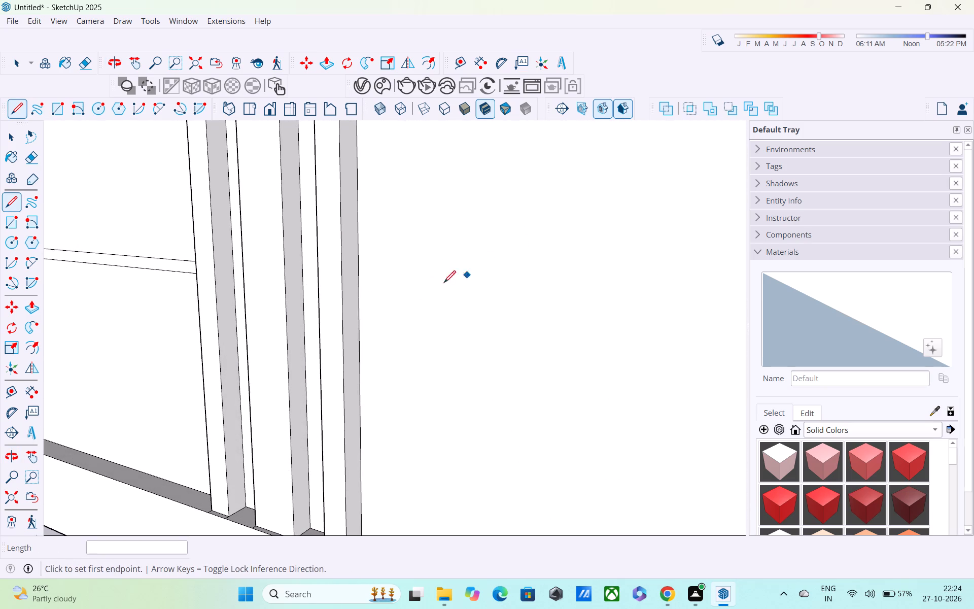
{"action": "left_click", "coordinate": [359, 289]}
{"action": "middle_click_drag", "start_coordinate": [570, 301], "coordinate": [247, 298], "text": "shift"}
{"action": "scroll", "coordinate": [308, 294], "scroll_direction": "down", "scroll_amount": 1, "text": "shift"}
{"action": "scroll", "coordinate": [245, 299], "scroll_direction": "down", "scroll_amount": 5}
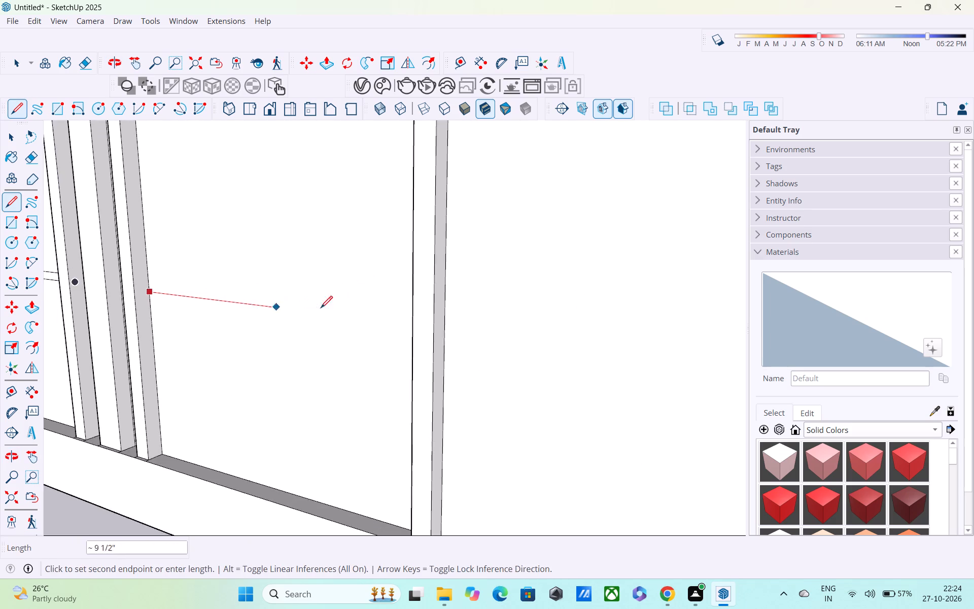
{"action": "middle_click_drag", "start_coordinate": [336, 312], "coordinate": [563, 306]}
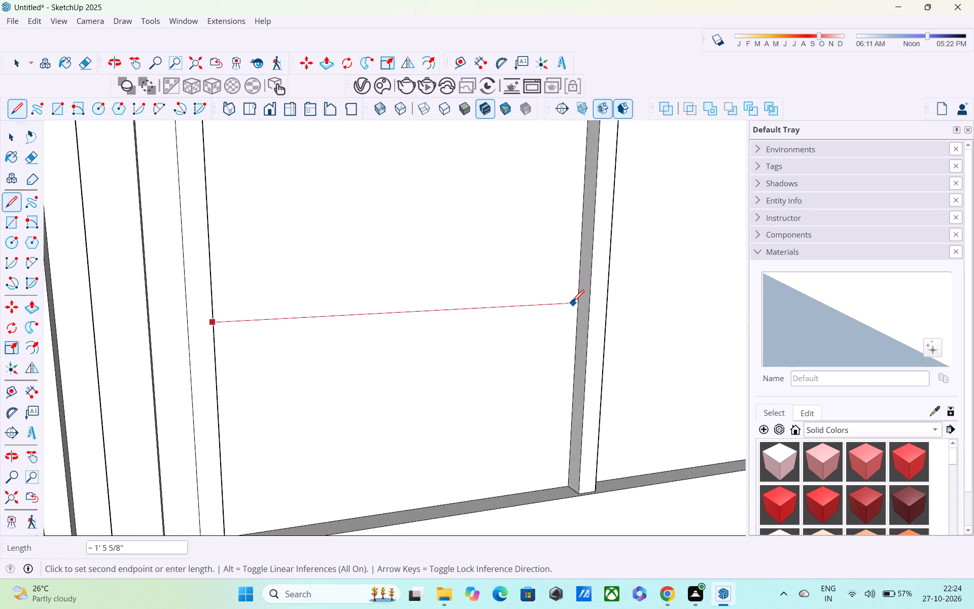
{"action": "left_click", "coordinate": [579, 302]}
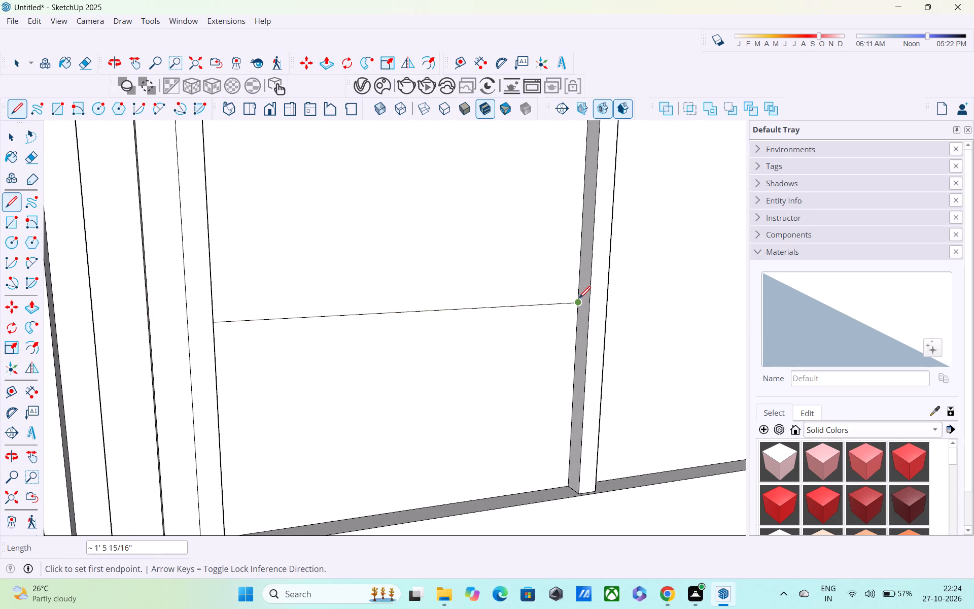
Draw a 1/2" edge upward at the line's vertical-strip end and a parallel line about 1' 5 15/16" long across the pane.
{"action": "left_click", "coordinate": [579, 303]}
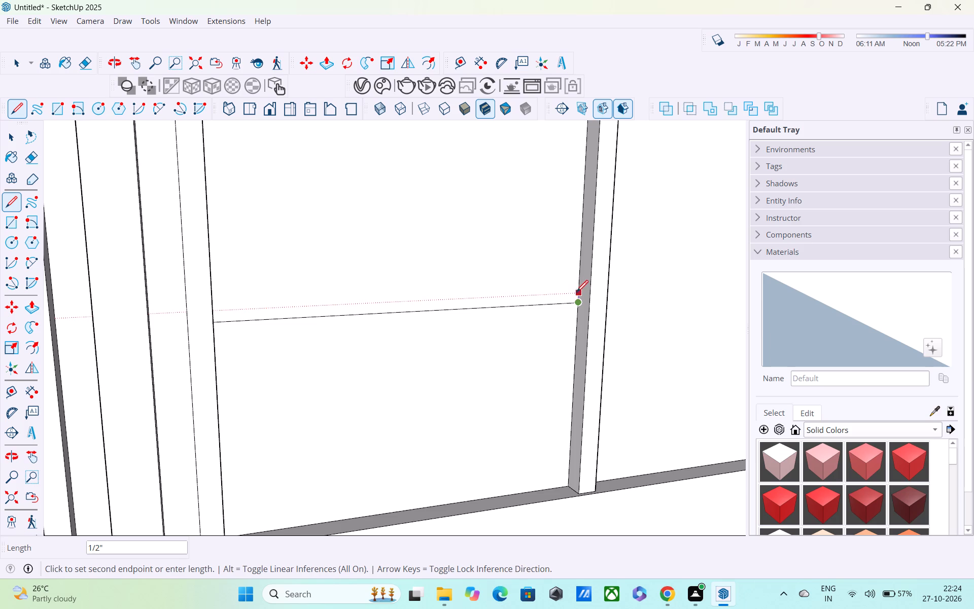
{"action": "left_click", "coordinate": [577, 294]}
{"action": "middle_click_drag", "start_coordinate": [400, 308], "coordinate": [512, 307]}
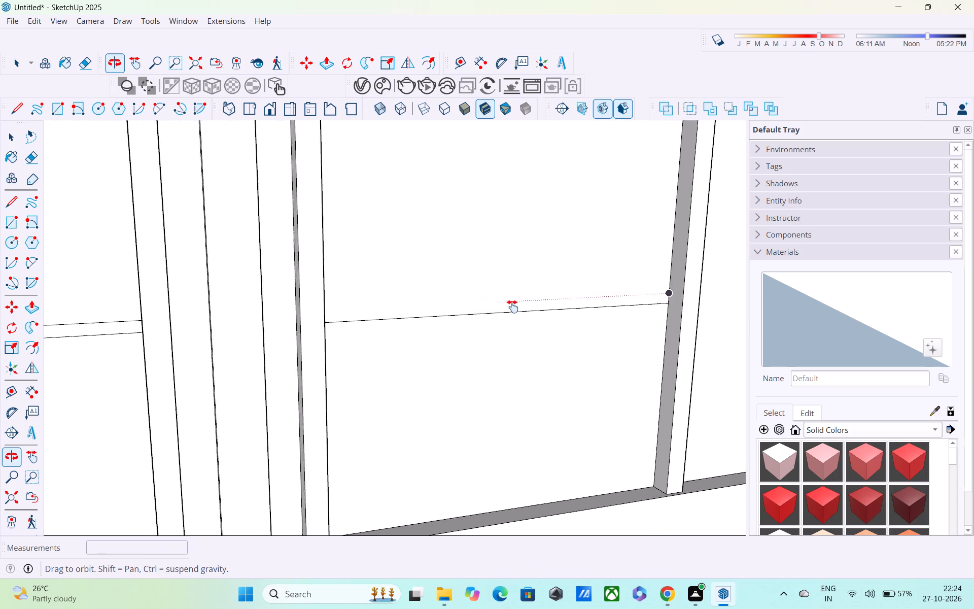
{"action": "middle_click_drag", "start_coordinate": [512, 307], "coordinate": [513, 307]}
{"action": "middle_click_drag", "start_coordinate": [490, 299], "coordinate": [301, 310]}
{"action": "scroll", "coordinate": [298, 310], "scroll_direction": "up", "scroll_amount": 4}
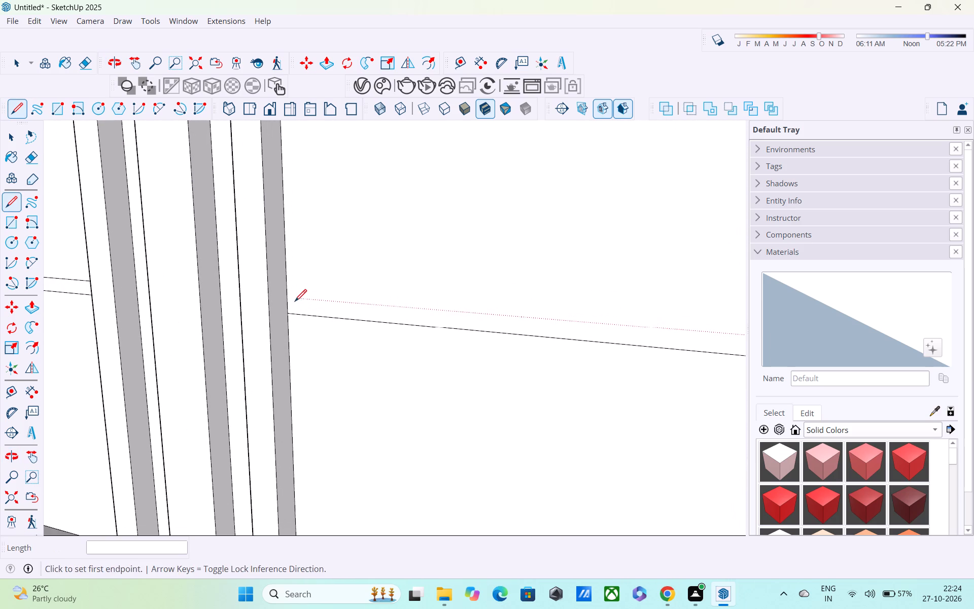
{"action": "left_click", "coordinate": [290, 298]}
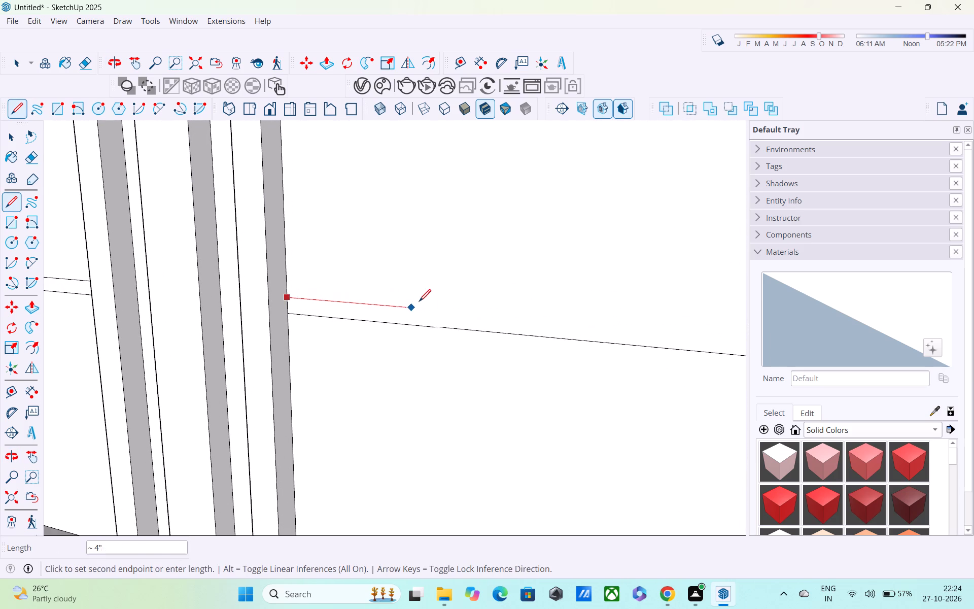
{"action": "middle_click_drag", "start_coordinate": [423, 303], "coordinate": [208, 274], "text": "shift"}
{"action": "scroll", "coordinate": [213, 281], "scroll_direction": "down", "scroll_amount": 4}
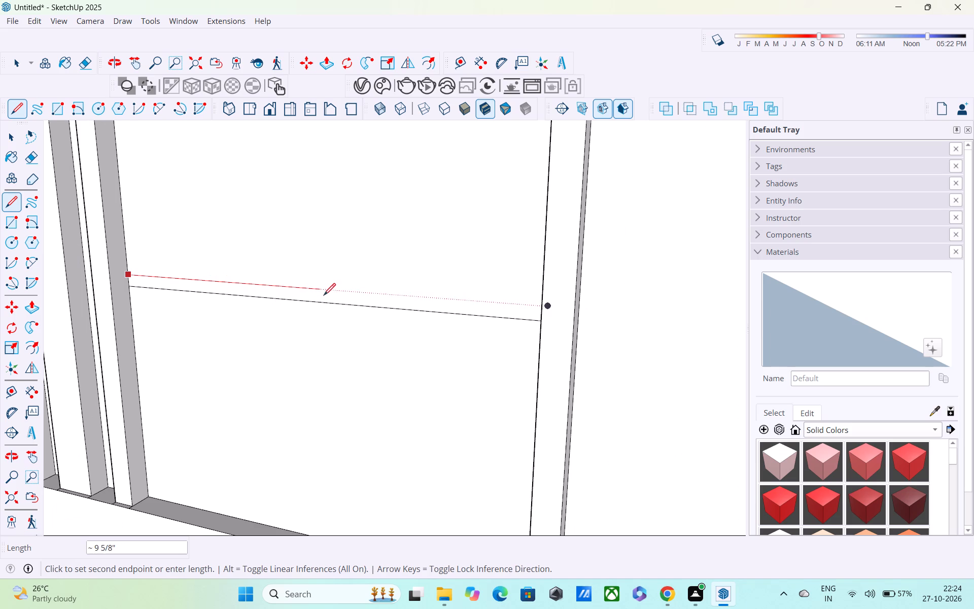
{"action": "middle_click_drag", "start_coordinate": [547, 294], "coordinate": [677, 292]}
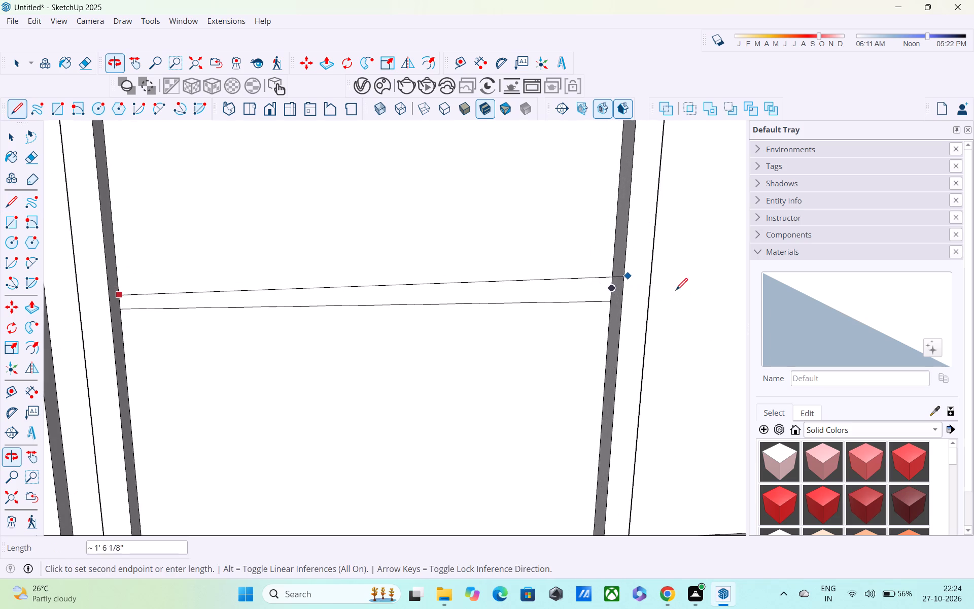
{"action": "scroll", "coordinate": [601, 294], "scroll_direction": "up", "scroll_amount": 4}
{"action": "left_click", "coordinate": [617, 288]}
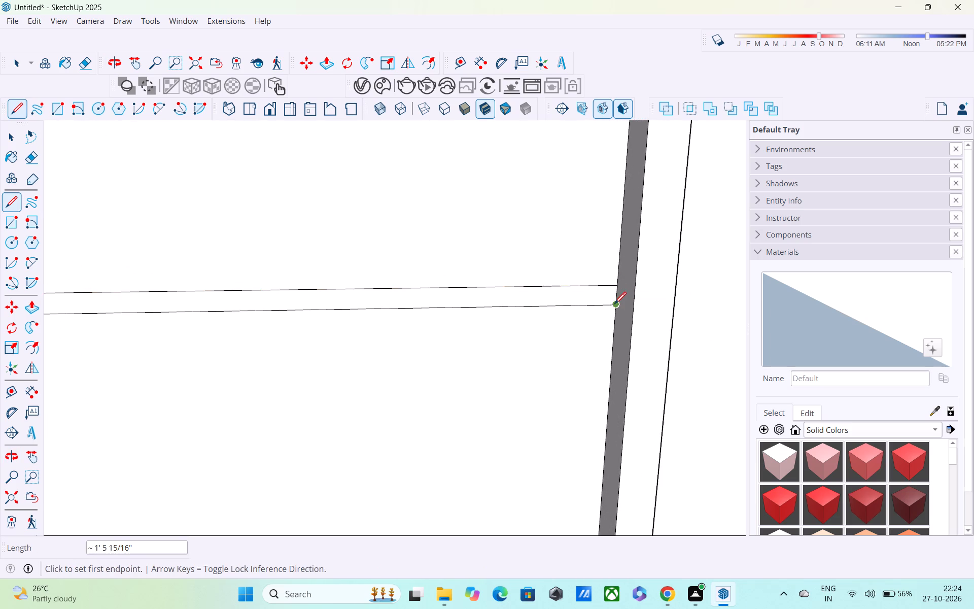
Close the bar outline at the central stile with a 1/2" edge between the two parallel lines.
{"action": "left_click", "coordinate": [614, 306]}
{"action": "middle_click_drag", "start_coordinate": [577, 311], "coordinate": [830, 282], "text": "shift"}
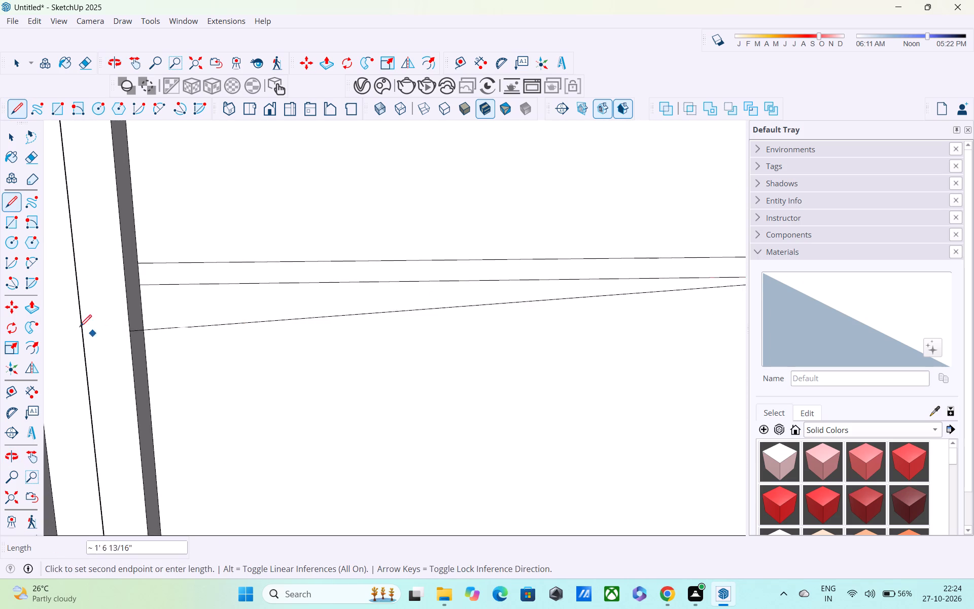
{"action": "key", "text": "Escape"}
{"action": "scroll", "coordinate": [141, 282], "scroll_direction": "up", "scroll_amount": 3}
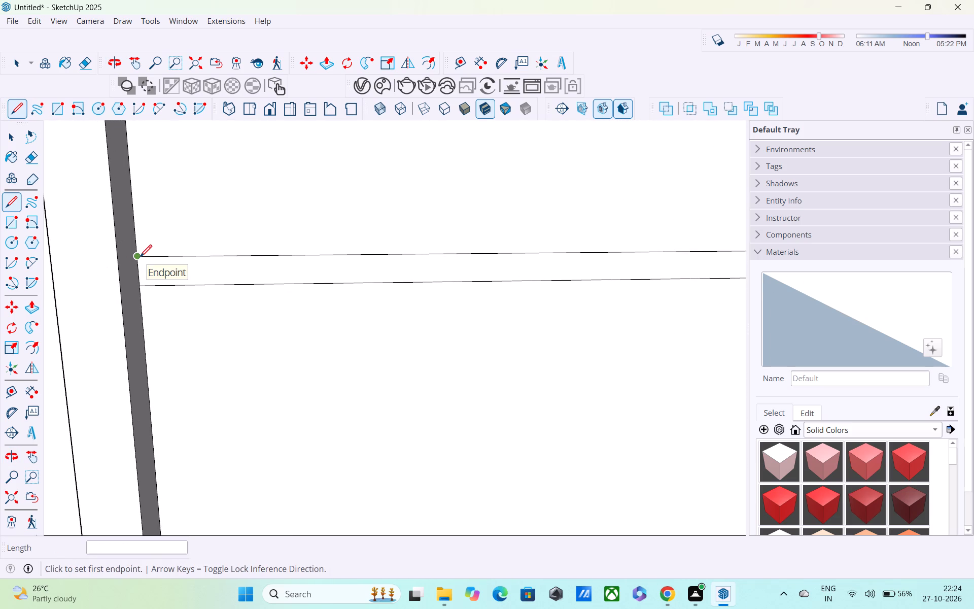
{"action": "left_click", "coordinate": [140, 258]}
{"action": "left_click", "coordinate": [140, 288]}
Draw a horizontal line about 1' 4 15/16" long across the right leaf's lower-right pane, level with the neighbouring bar.
{"action": "scroll", "coordinate": [140, 289], "scroll_direction": "down", "scroll_amount": 2}
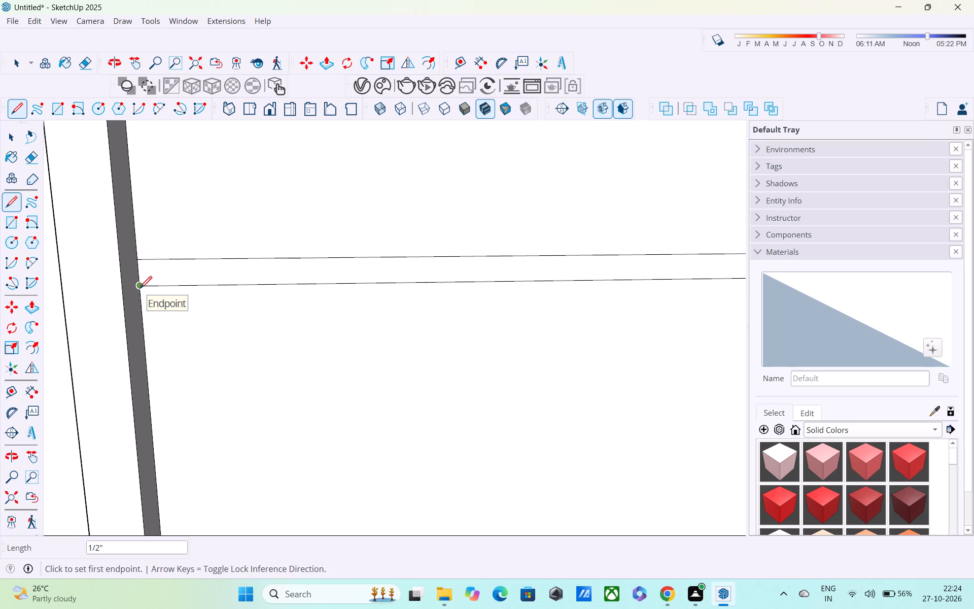
{"action": "scroll", "coordinate": [140, 289], "scroll_direction": "down", "scroll_amount": 8}
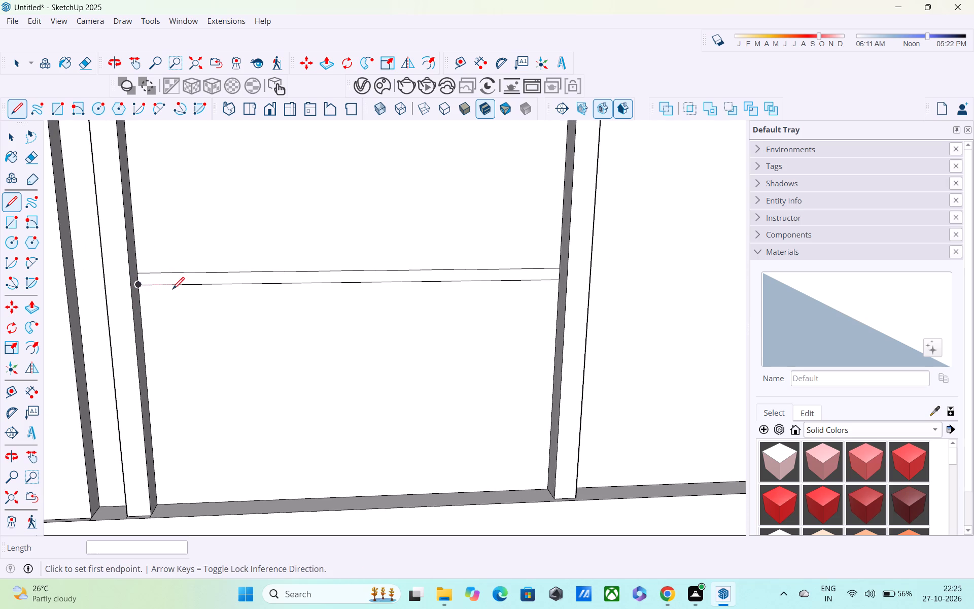
{"action": "key", "text": "o"}
{"action": "scroll", "coordinate": [249, 276], "scroll_direction": "down", "scroll_amount": 6}
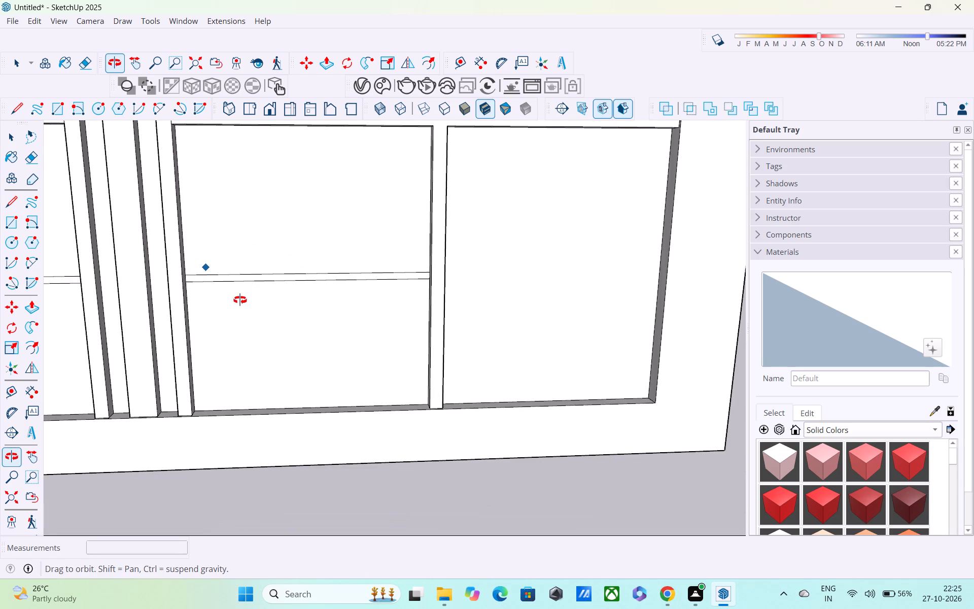
{"action": "scroll", "coordinate": [239, 300], "scroll_direction": "down", "scroll_amount": 4}
{"action": "middle_click_drag", "start_coordinate": [387, 295], "coordinate": [102, 272]}
{"action": "scroll", "coordinate": [147, 288], "scroll_direction": "down", "scroll_amount": 5}
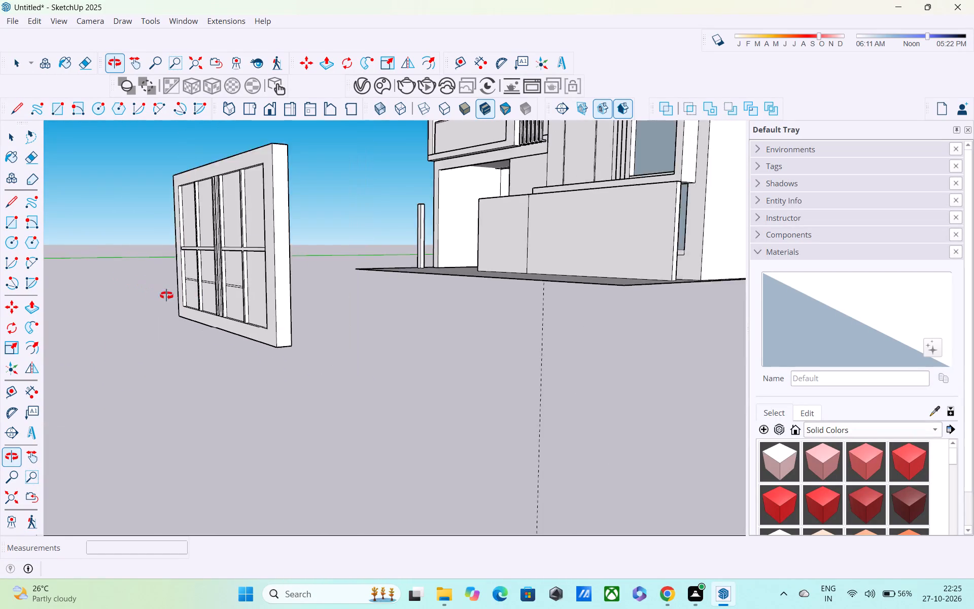
{"action": "middle_click_drag", "start_coordinate": [236, 297], "coordinate": [468, 274]}
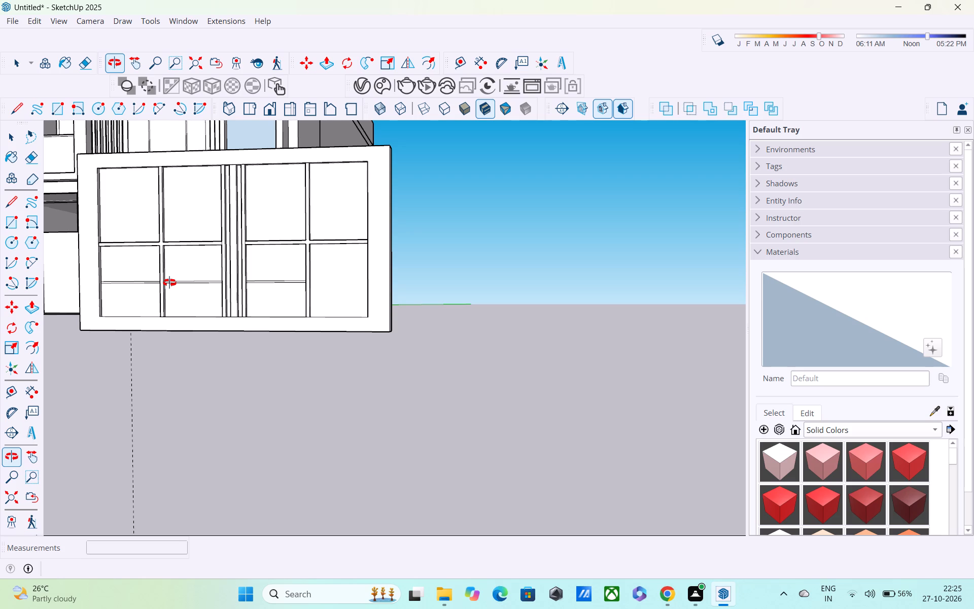
{"action": "scroll", "coordinate": [169, 283], "scroll_direction": "up", "scroll_amount": 4}
{"action": "middle_click_drag", "start_coordinate": [395, 303], "coordinate": [275, 283]}
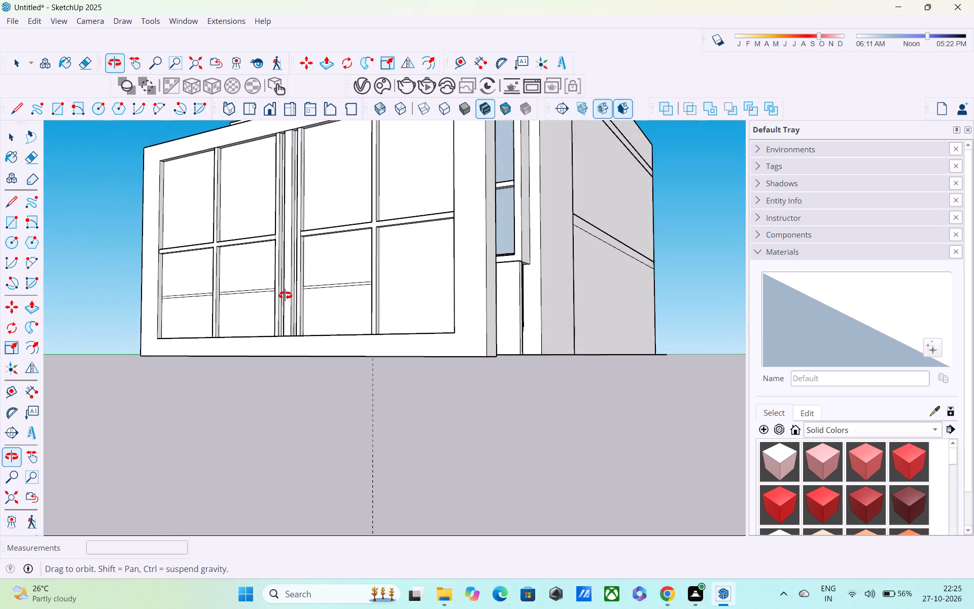
{"action": "scroll", "coordinate": [386, 303], "scroll_direction": "up", "scroll_amount": 7}
{"action": "key", "text": "l"}
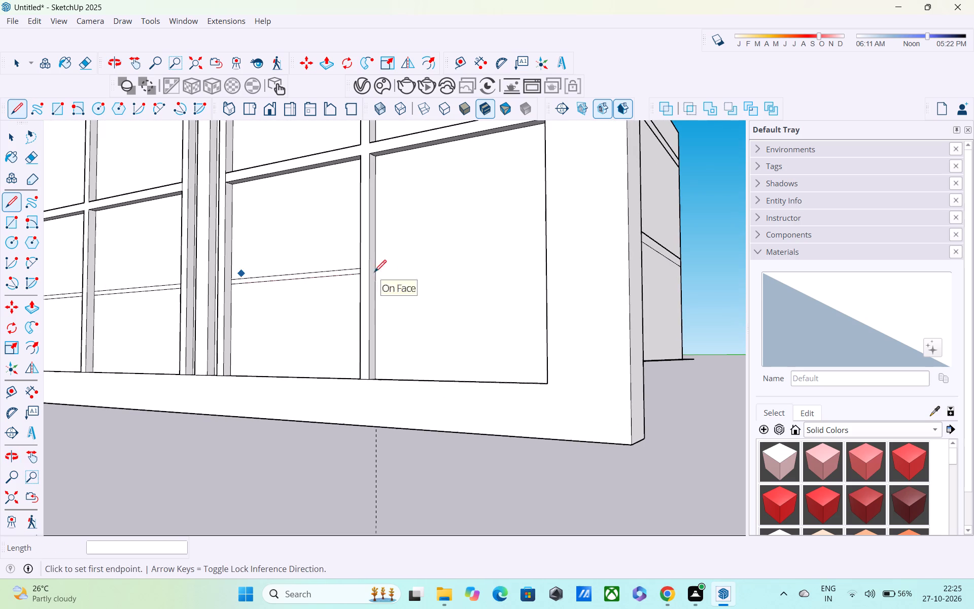
{"action": "scroll", "coordinate": [409, 281], "scroll_direction": "up", "scroll_amount": 3}
{"action": "left_click", "coordinate": [363, 274]}
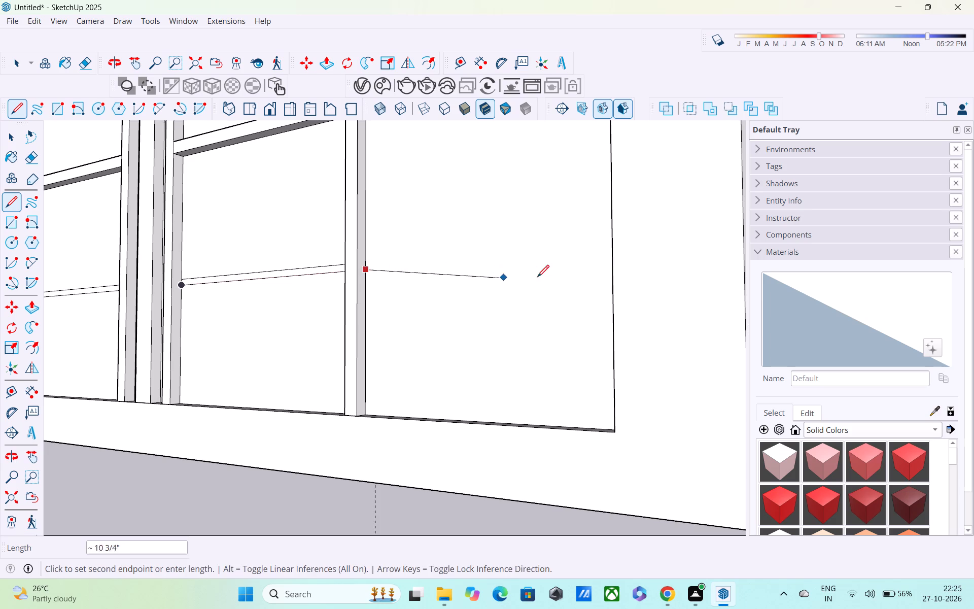
{"action": "scroll", "coordinate": [541, 278], "scroll_direction": "up", "scroll_amount": 1}
{"action": "middle_click_drag", "start_coordinate": [546, 286], "coordinate": [713, 337]}
{"action": "scroll", "coordinate": [690, 303], "scroll_direction": "up", "scroll_amount": 3}
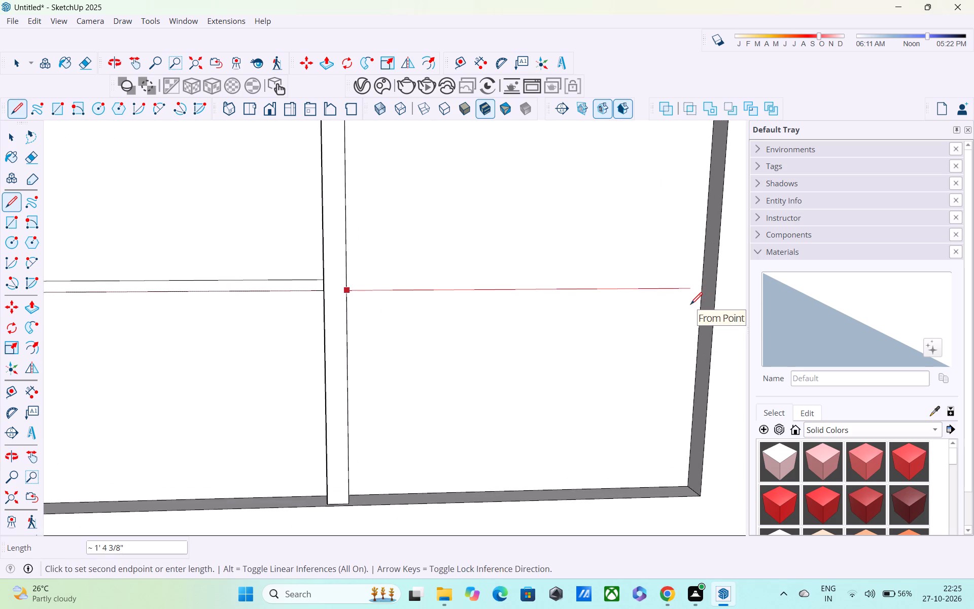
{"action": "middle_click_drag", "start_coordinate": [687, 310], "coordinate": [425, 346]}
{"action": "middle_click_drag", "start_coordinate": [434, 346], "coordinate": [663, 331]}
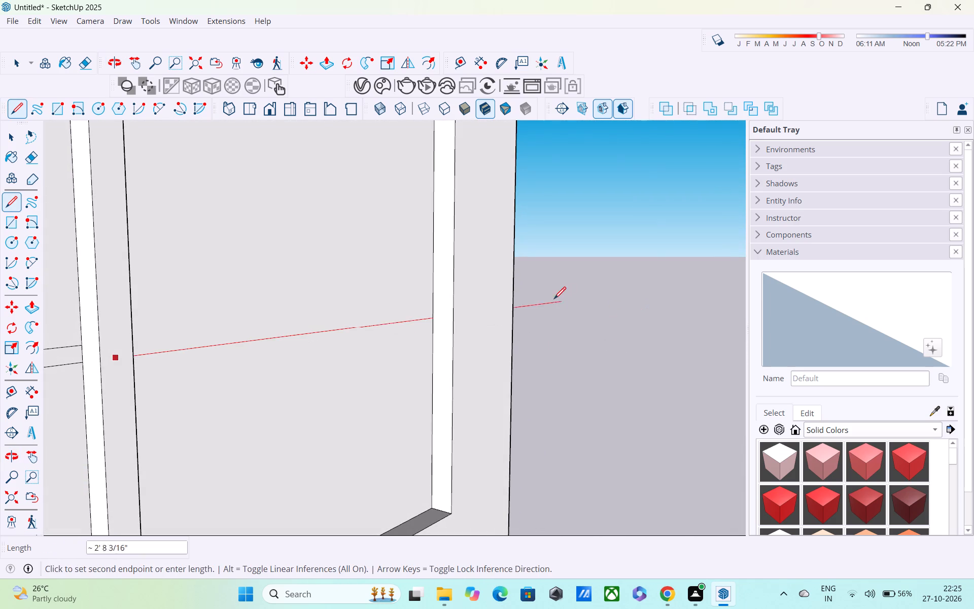
{"action": "left_click", "coordinate": [433, 317]}
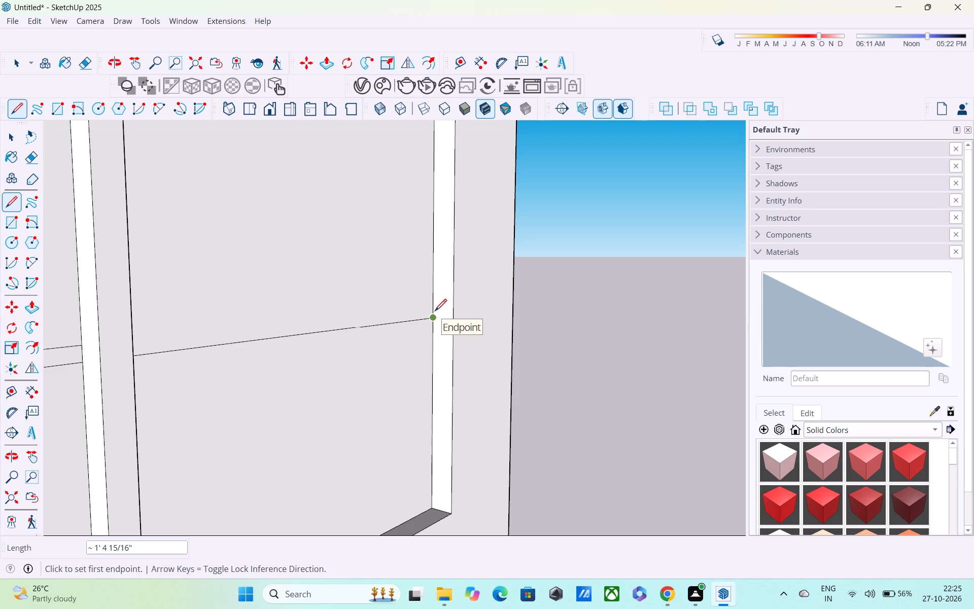
Draw a parallel line about 1' 4 15/16" long just above it, from the outer frame to the vertical strip.
{"action": "left_click", "coordinate": [432, 308]}
{"action": "middle_click_drag", "start_coordinate": [342, 322], "coordinate": [392, 339]}
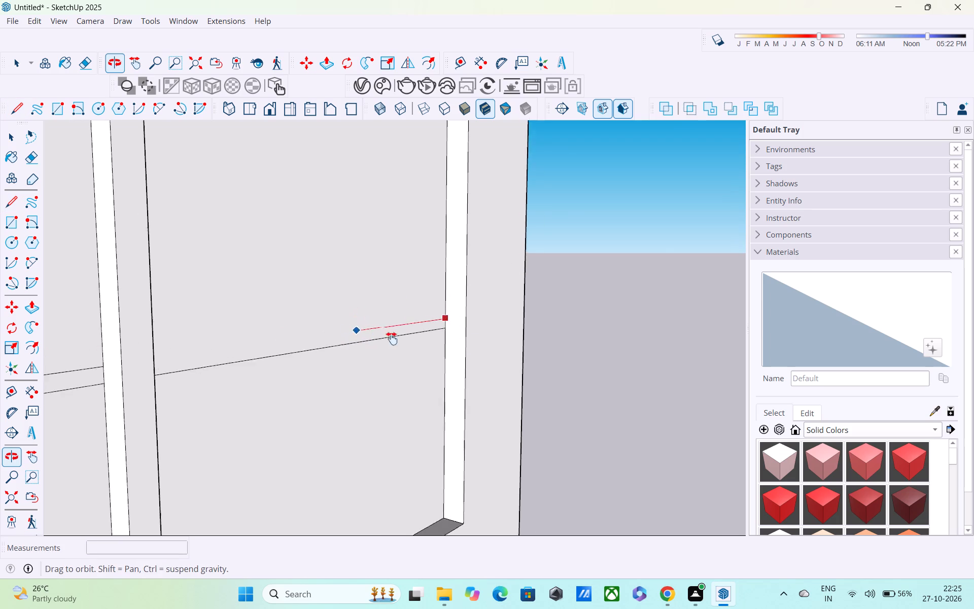
{"action": "middle_click_drag", "start_coordinate": [392, 339], "coordinate": [548, 326]}
{"action": "middle_click_drag", "start_coordinate": [534, 326], "coordinate": [201, 353]}
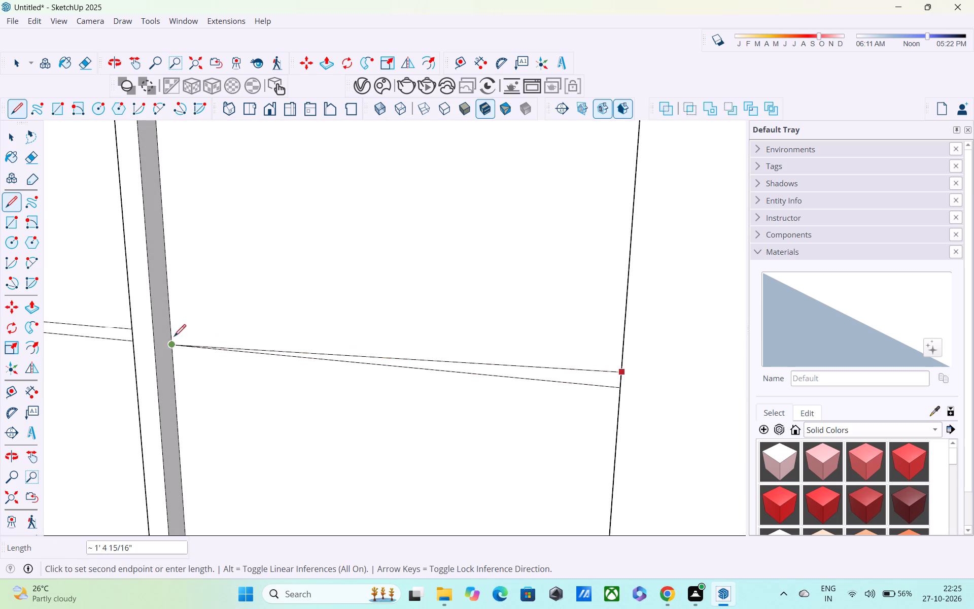
{"action": "left_click", "coordinate": [172, 336]}
Close the lower-right pane's bar outline with 1/2" edges at the vertical strip and at the outer frame.
{"action": "scroll", "coordinate": [178, 345], "scroll_direction": "up", "scroll_amount": 3}
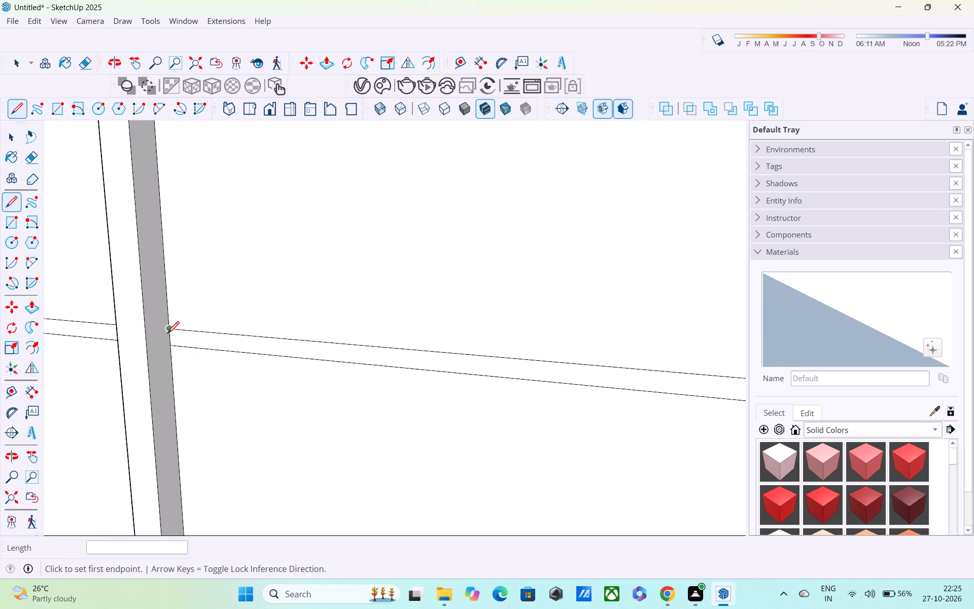
{"action": "left_click", "coordinate": [167, 332]}
{"action": "left_click", "coordinate": [167, 344]}
{"action": "middle_click_drag", "start_coordinate": [217, 350], "coordinate": [0, 387], "text": "shift"}
{"action": "scroll", "coordinate": [366, 368], "scroll_direction": "down", "scroll_amount": 2}
{"action": "middle_click_drag", "start_coordinate": [437, 388], "coordinate": [468, 240]}
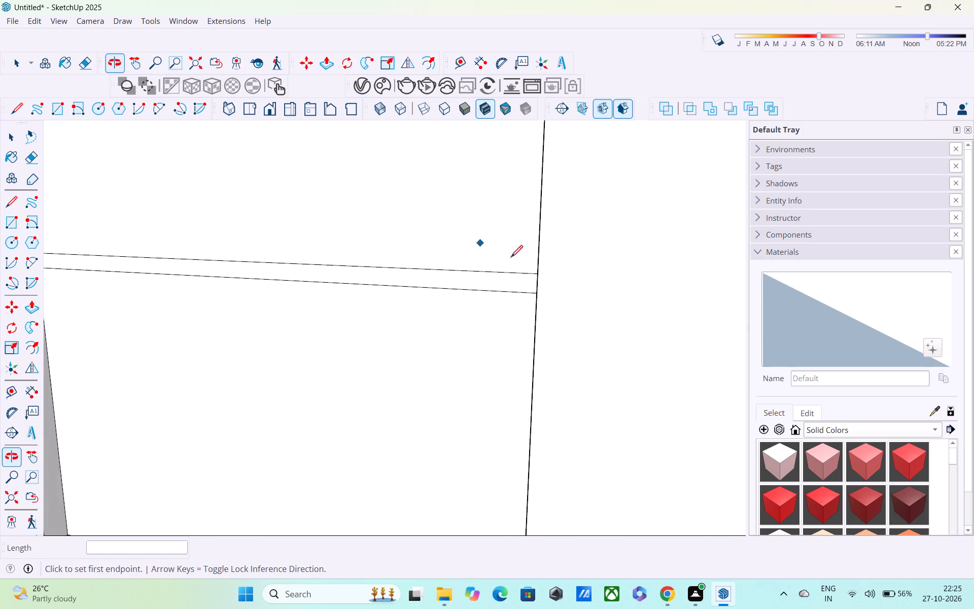
{"action": "middle_click_drag", "start_coordinate": [526, 274], "coordinate": [649, 291]}
{"action": "scroll", "coordinate": [604, 274], "scroll_direction": "up", "scroll_amount": 4}
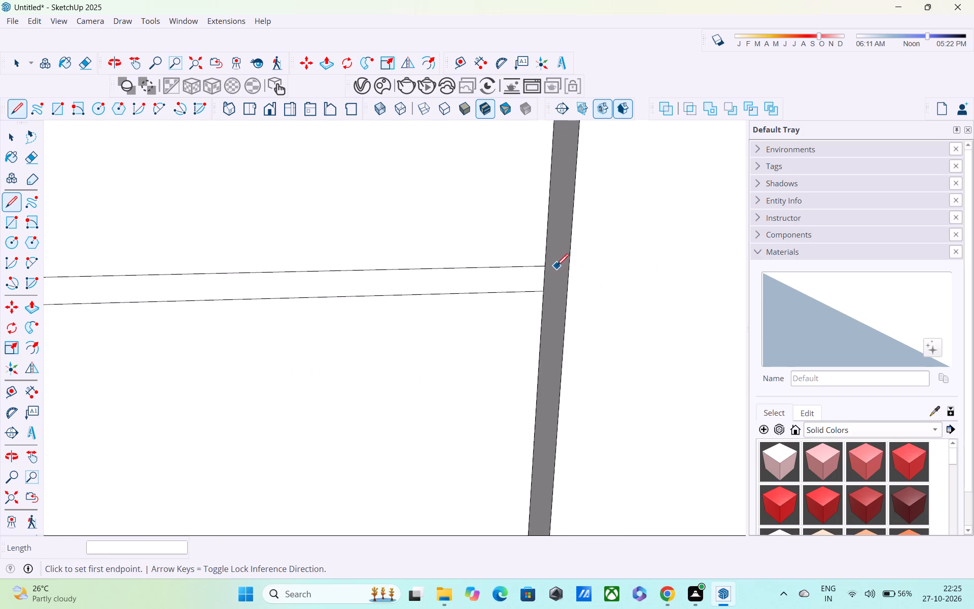
{"action": "left_click", "coordinate": [550, 267]}
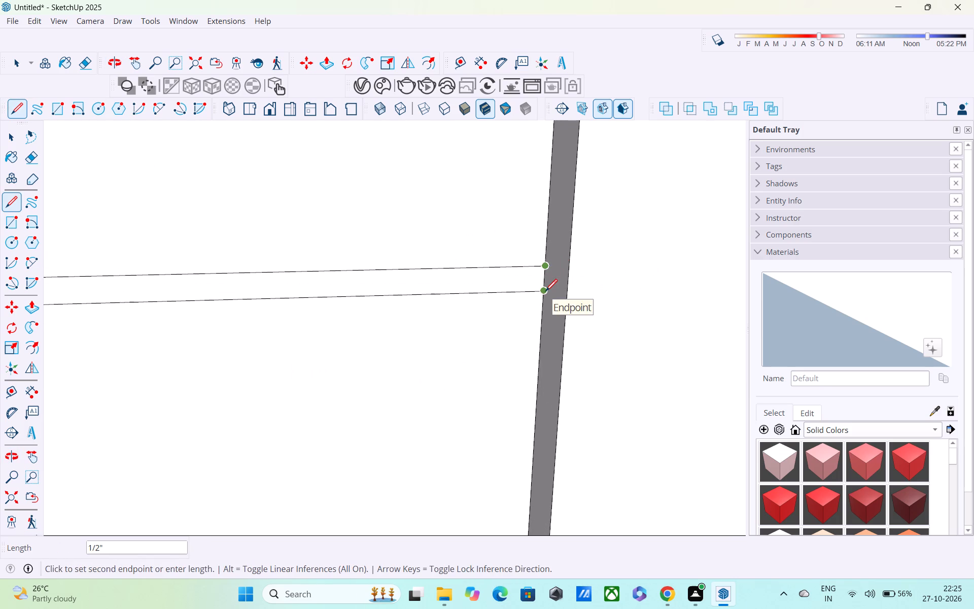
{"action": "left_click", "coordinate": [545, 292]}
{"action": "left_click", "coordinate": [541, 268]}
{"action": "scroll", "coordinate": [541, 268], "scroll_direction": "down", "scroll_amount": 4}
{"action": "middle_click_drag", "start_coordinate": [475, 291], "coordinate": [674, 414], "text": "shift"}
{"action": "key", "text": "Escape"}
Draw a horizontal line about 6' 8 11/16" long across all upper panes, from the left frame edge's midpoint to the right frame edge.
{"action": "scroll", "coordinate": [626, 363], "scroll_direction": "down", "scroll_amount": 6}
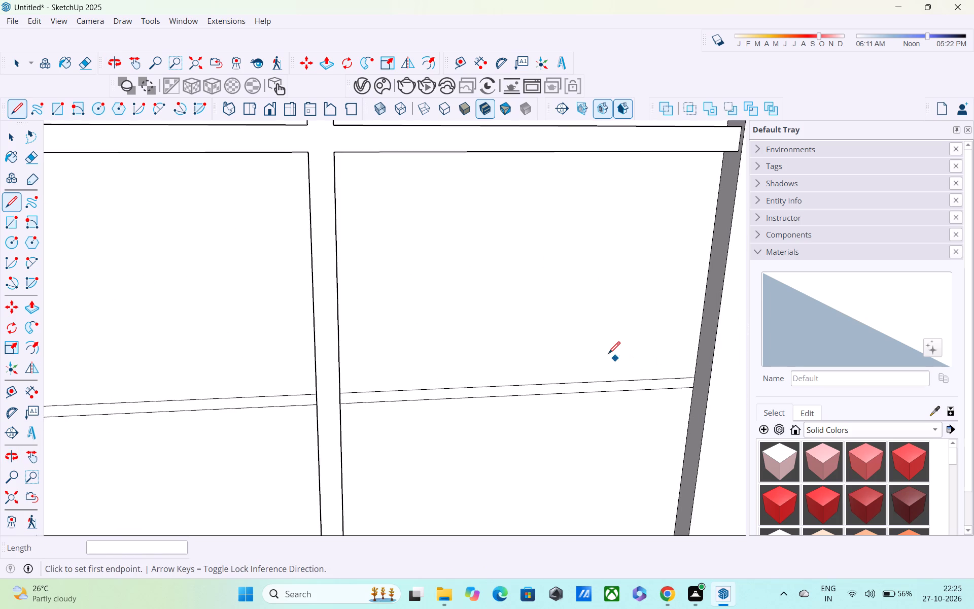
{"action": "scroll", "coordinate": [608, 355], "scroll_direction": "down", "scroll_amount": 8}
{"action": "middle_click_drag", "start_coordinate": [606, 357], "coordinate": [634, 479], "text": "shift"}
{"action": "scroll", "coordinate": [591, 427], "scroll_direction": "down", "scroll_amount": 5}
{"action": "middle_click_drag", "start_coordinate": [583, 419], "coordinate": [615, 439]}
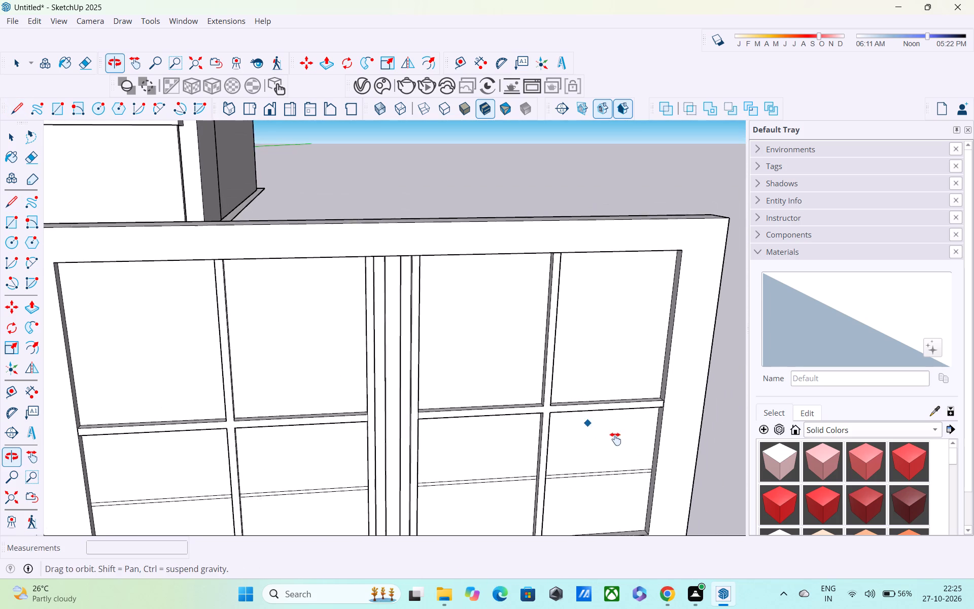
{"action": "middle_click_drag", "start_coordinate": [615, 439], "coordinate": [778, 348]}
{"action": "scroll", "coordinate": [770, 343], "scroll_direction": "up", "scroll_amount": 1}
{"action": "middle_click_drag", "start_coordinate": [587, 345], "coordinate": [324, 217]}
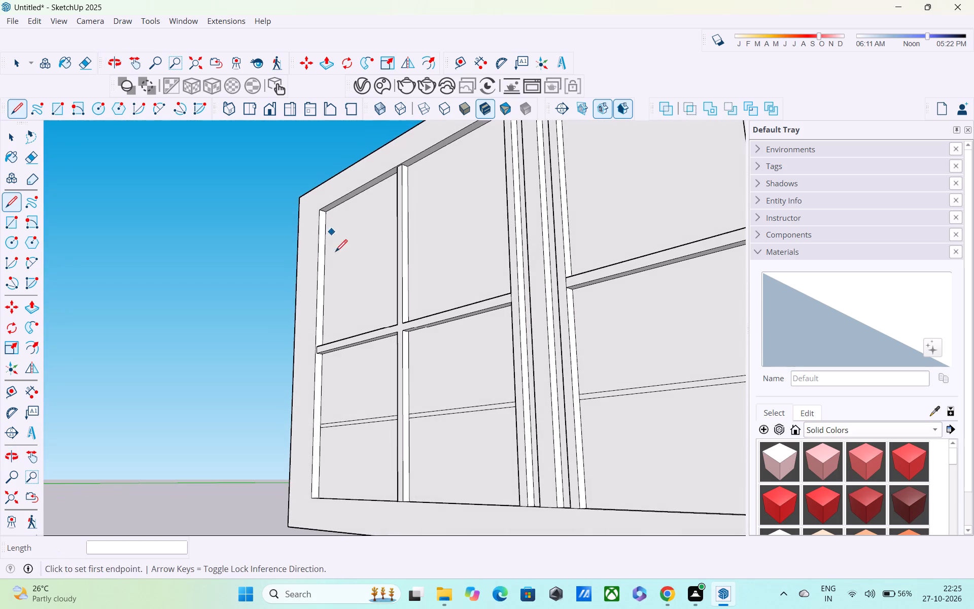
{"action": "left_click", "coordinate": [327, 277]}
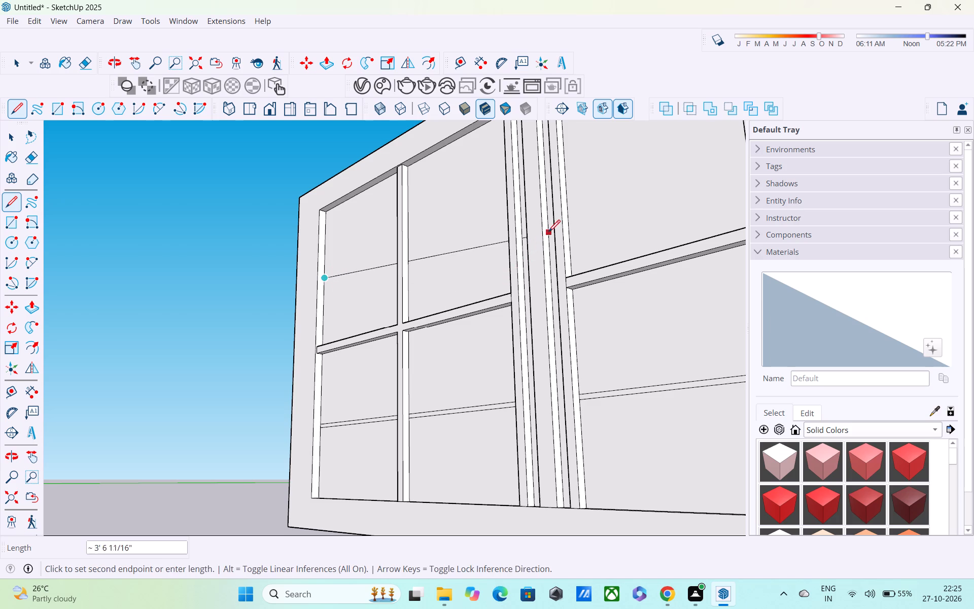
{"action": "middle_click_drag", "start_coordinate": [548, 233], "coordinate": [246, 325]}
{"action": "scroll", "coordinate": [236, 324], "scroll_direction": "down", "scroll_amount": 4}
{"action": "middle_click_drag", "start_coordinate": [344, 304], "coordinate": [523, 323]}
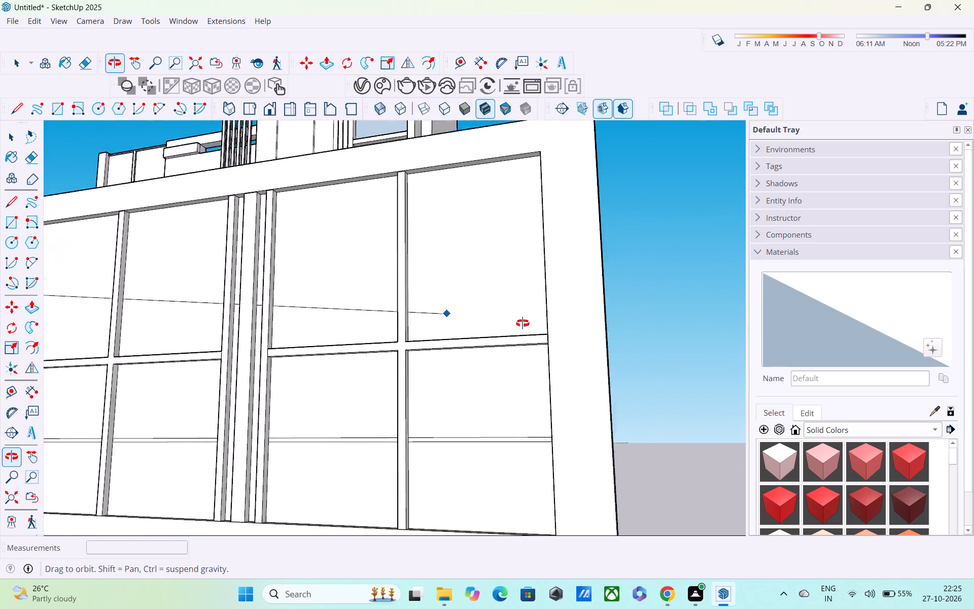
{"action": "middle_click_drag", "start_coordinate": [523, 323], "coordinate": [204, 379]}
{"action": "middle_click_drag", "start_coordinate": [220, 358], "coordinate": [513, 344]}
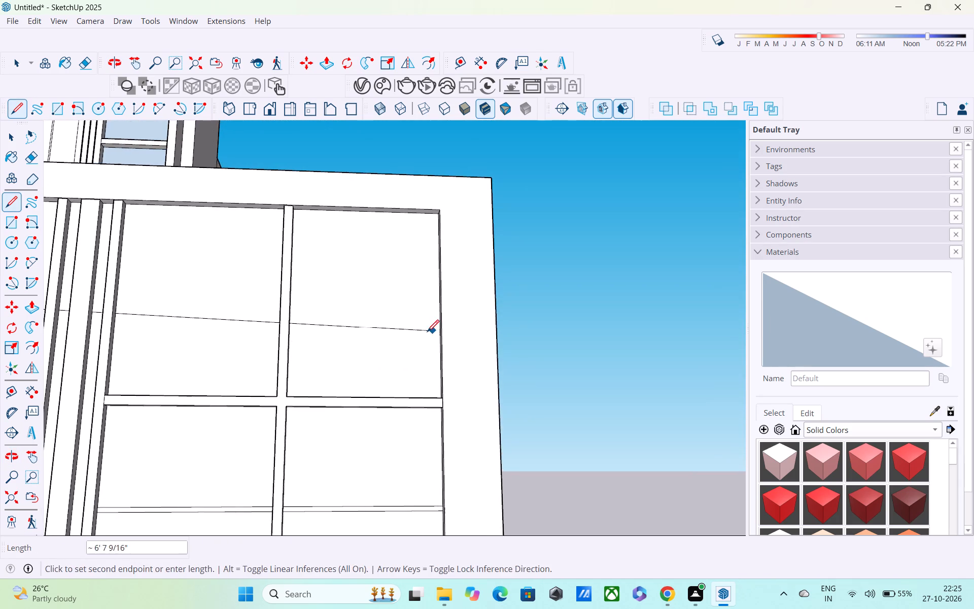
{"action": "middle_click_drag", "start_coordinate": [429, 340], "coordinate": [610, 359]}
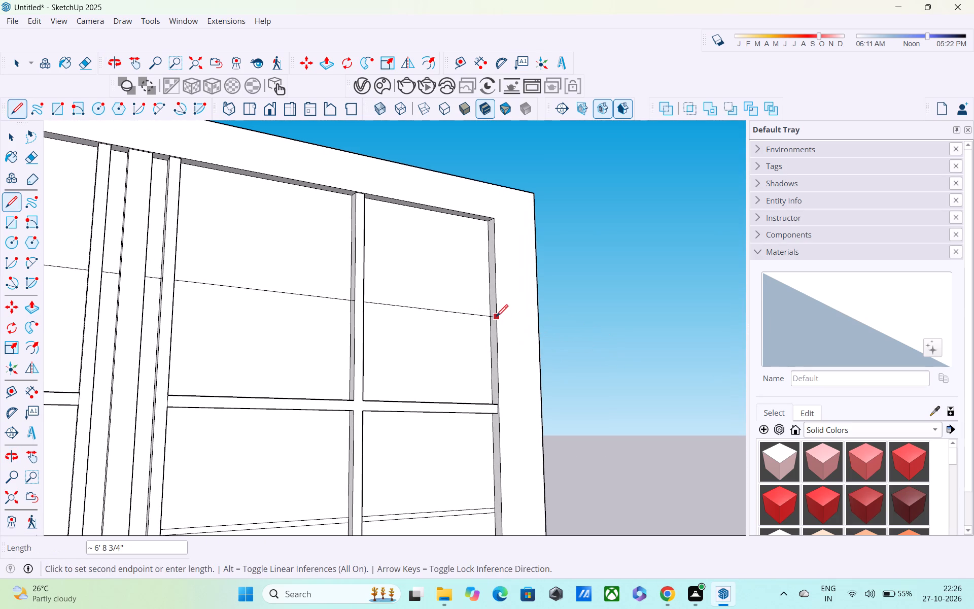
{"action": "left_click", "coordinate": [489, 315]}
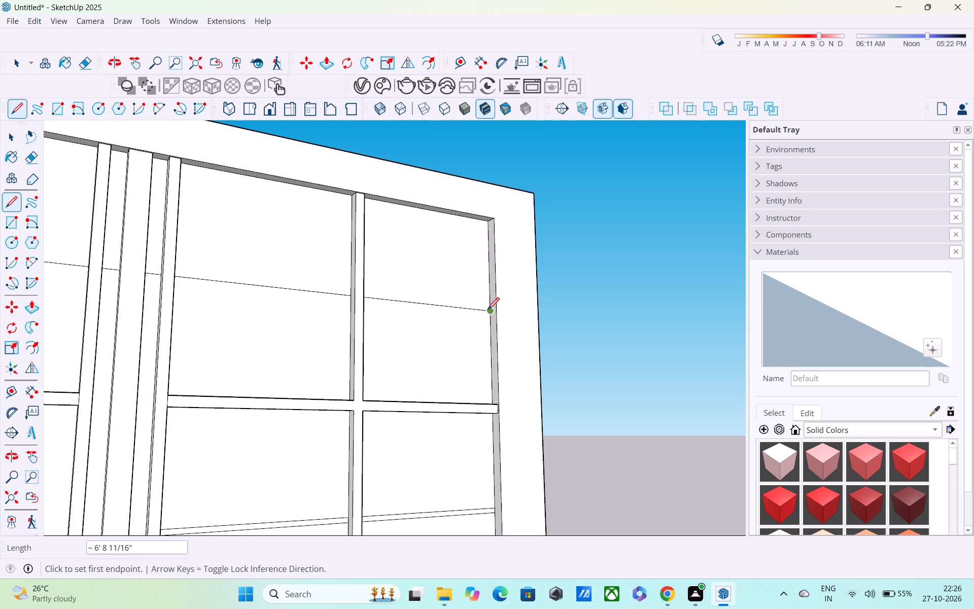
Draw a 1" edge upward along the right frame from the upper line's end.
{"action": "left_click", "coordinate": [488, 312]}
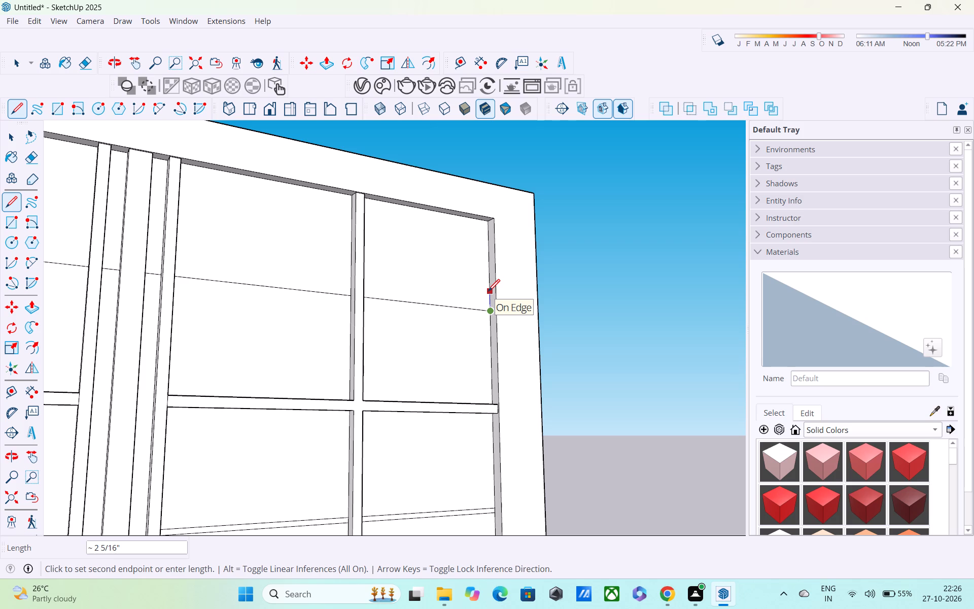
{"action": "type", "text": "1\""}
{"action": "key", "text": "Return"}
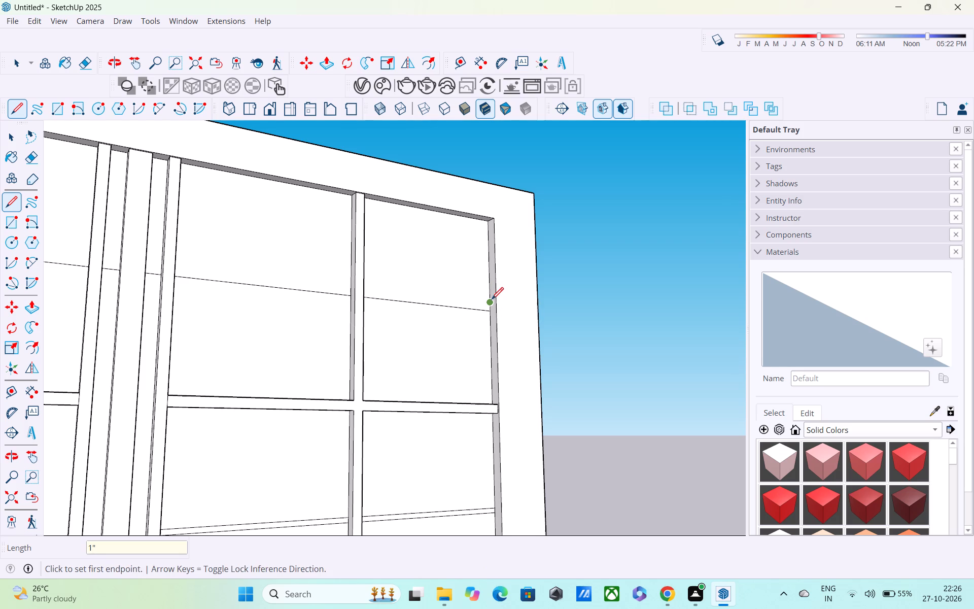
Draw a parallel line about 6' 8 11/16" long across the upper panes, from the 1" edge's midpoint to the opposite frame edge.
{"action": "scroll", "coordinate": [488, 303], "scroll_direction": "up", "scroll_amount": 15}
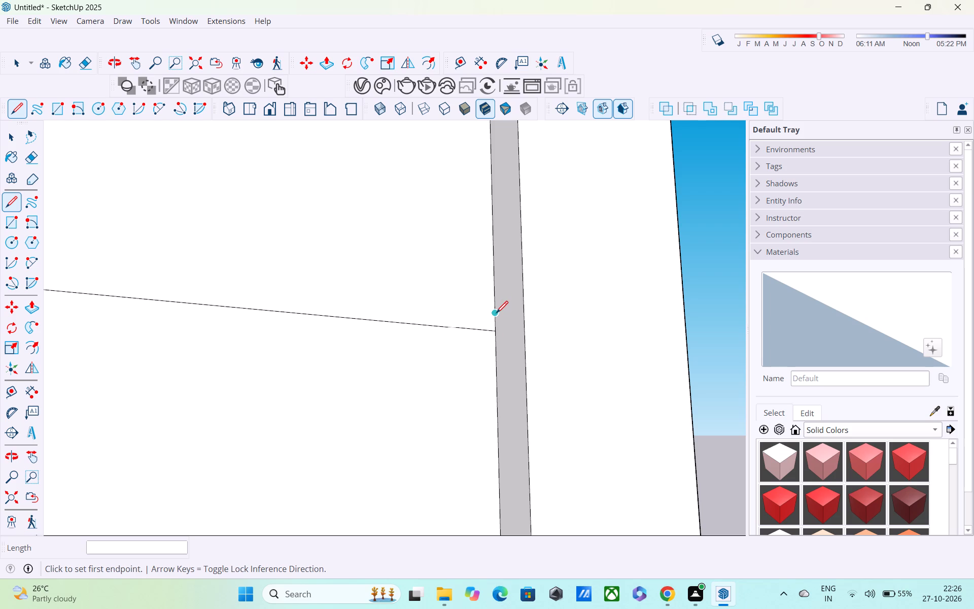
{"action": "left_click", "coordinate": [496, 314]}
{"action": "middle_click_drag", "start_coordinate": [406, 314], "coordinate": [738, 332], "text": "shift"}
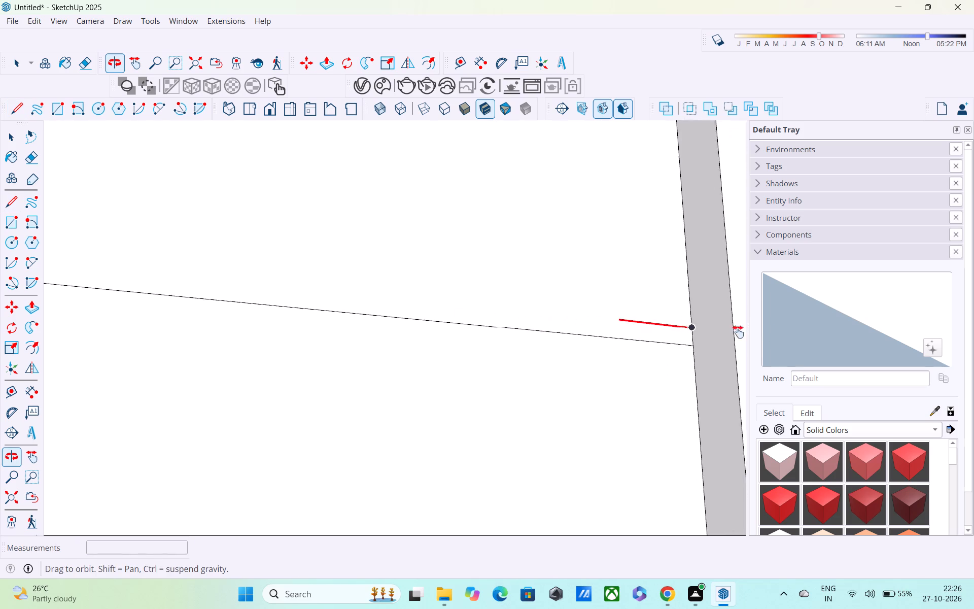
{"action": "middle_click_drag", "start_coordinate": [738, 332], "coordinate": [850, 333], "text": "shift"}
{"action": "scroll", "coordinate": [594, 332], "scroll_direction": "down", "scroll_amount": 5}
{"action": "middle_click_drag", "start_coordinate": [495, 286], "coordinate": [773, 379]}
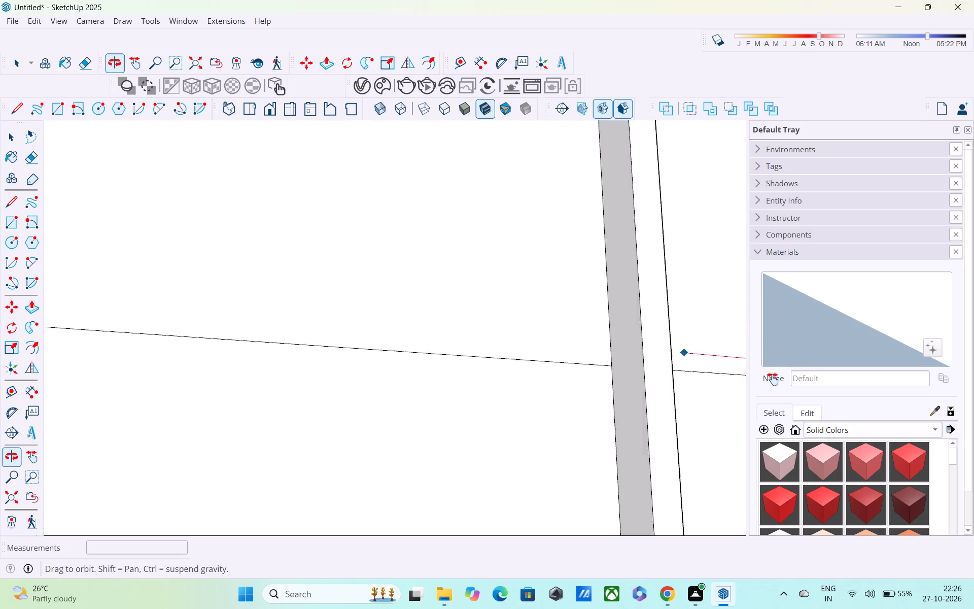
{"action": "middle_click_drag", "start_coordinate": [773, 379], "coordinate": [772, 379]}
{"action": "scroll", "coordinate": [592, 355], "scroll_direction": "down", "scroll_amount": 4}
{"action": "middle_click_drag", "start_coordinate": [556, 355], "coordinate": [759, 370], "text": "shift"}
{"action": "scroll", "coordinate": [556, 371], "scroll_direction": "down", "scroll_amount": 5}
{"action": "middle_click_drag", "start_coordinate": [467, 372], "coordinate": [719, 360], "text": "shift"}
{"action": "middle_click_drag", "start_coordinate": [545, 336], "coordinate": [562, 340], "text": "shift"}
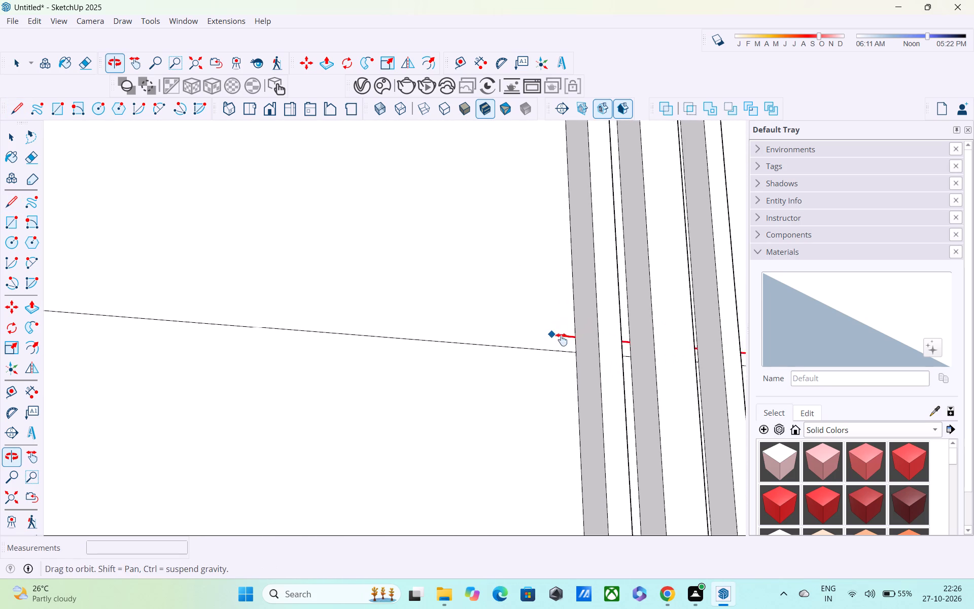
{"action": "middle_click_drag", "start_coordinate": [562, 340], "coordinate": [876, 361], "text": "shift"}
{"action": "scroll", "coordinate": [563, 360], "scroll_direction": "down", "scroll_amount": 4}
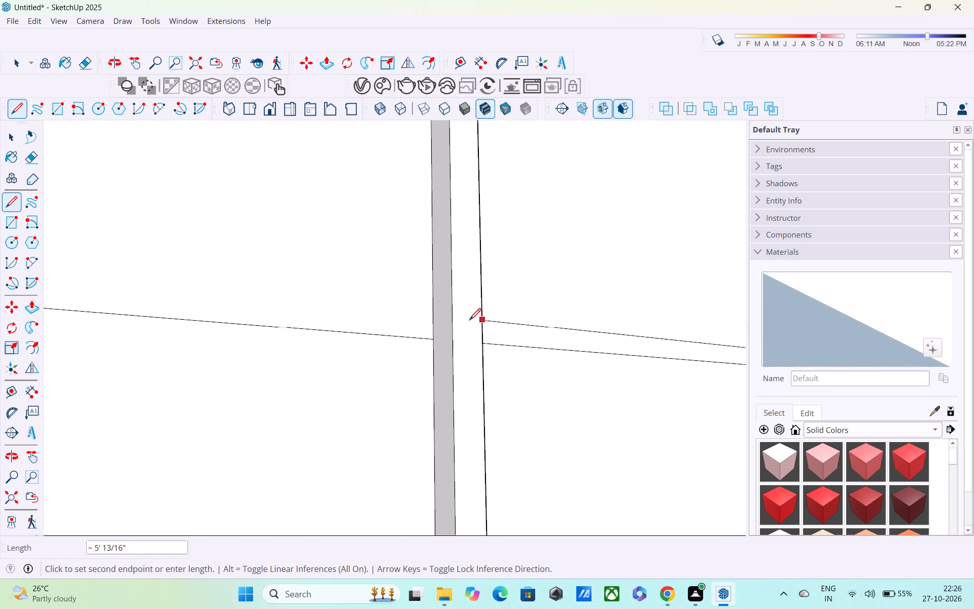
{"action": "middle_click_drag", "start_coordinate": [413, 324], "coordinate": [682, 349], "text": "shift"}
{"action": "scroll", "coordinate": [540, 330], "scroll_direction": "down", "scroll_amount": 2}
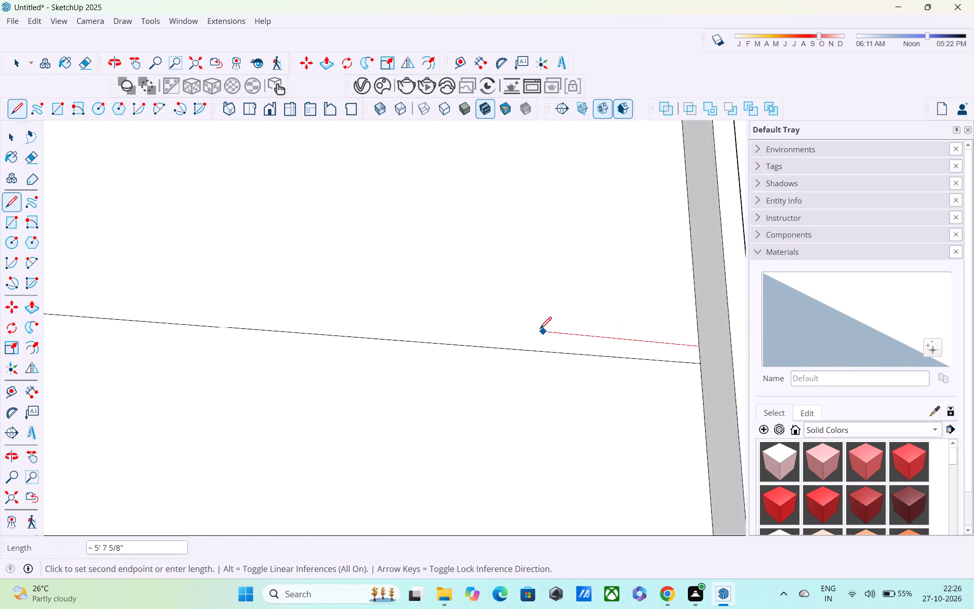
{"action": "scroll", "coordinate": [540, 330], "scroll_direction": "down", "scroll_amount": 2}
{"action": "middle_click_drag", "start_coordinate": [449, 334], "coordinate": [705, 366], "text": "shift"}
{"action": "middle_click_drag", "start_coordinate": [667, 346], "coordinate": [377, 373]}
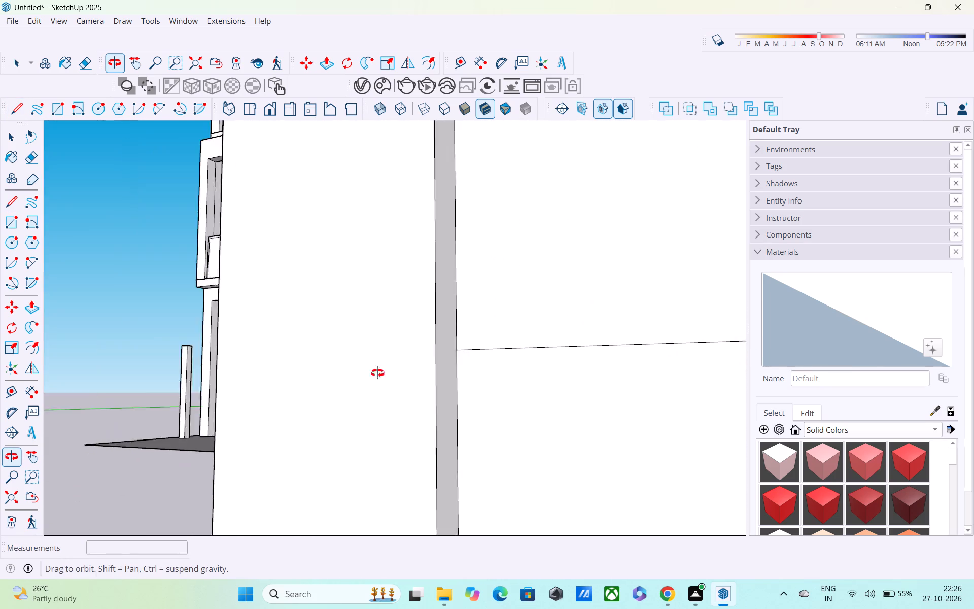
{"action": "middle_click_drag", "start_coordinate": [377, 373], "coordinate": [335, 385]}
{"action": "left_click", "coordinate": [438, 335]}
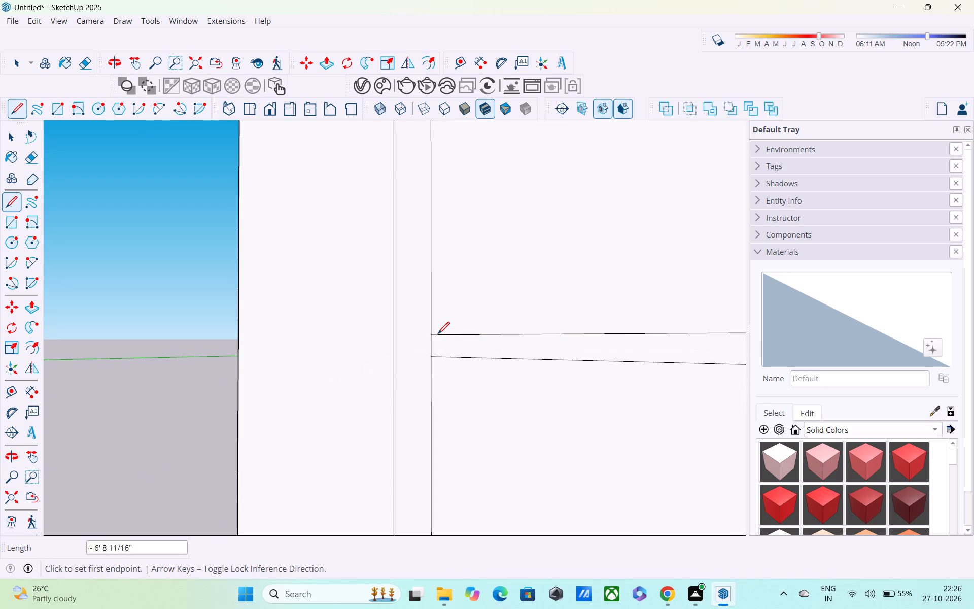
Close the upper panes' bar outline with 1/2" edges at both outer frame sides.
{"action": "left_click", "coordinate": [429, 356]}
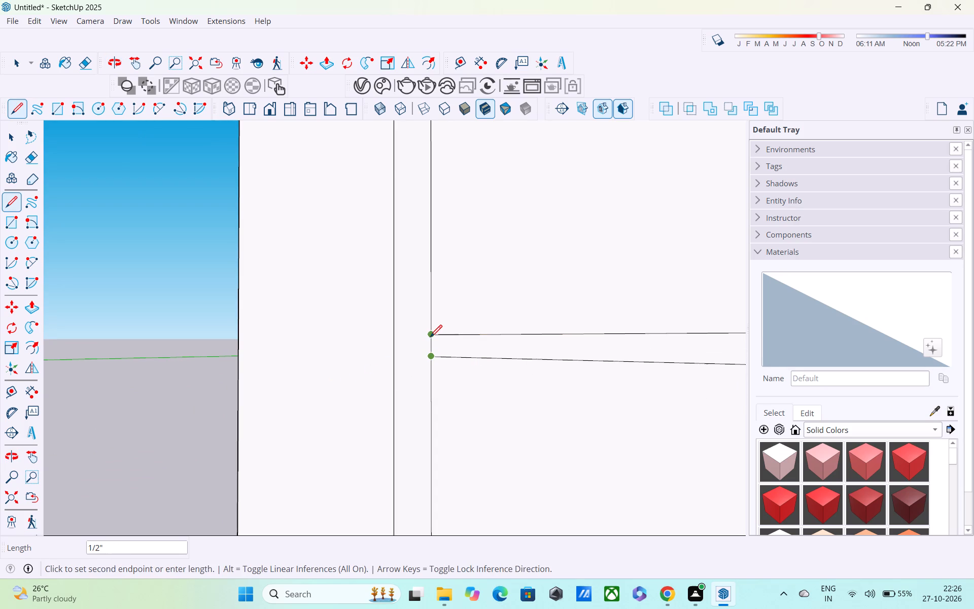
{"action": "left_click", "coordinate": [430, 338]}
{"action": "scroll", "coordinate": [430, 341], "scroll_direction": "down", "scroll_amount": 8}
{"action": "middle_click_drag", "start_coordinate": [451, 362], "coordinate": [178, 399]}
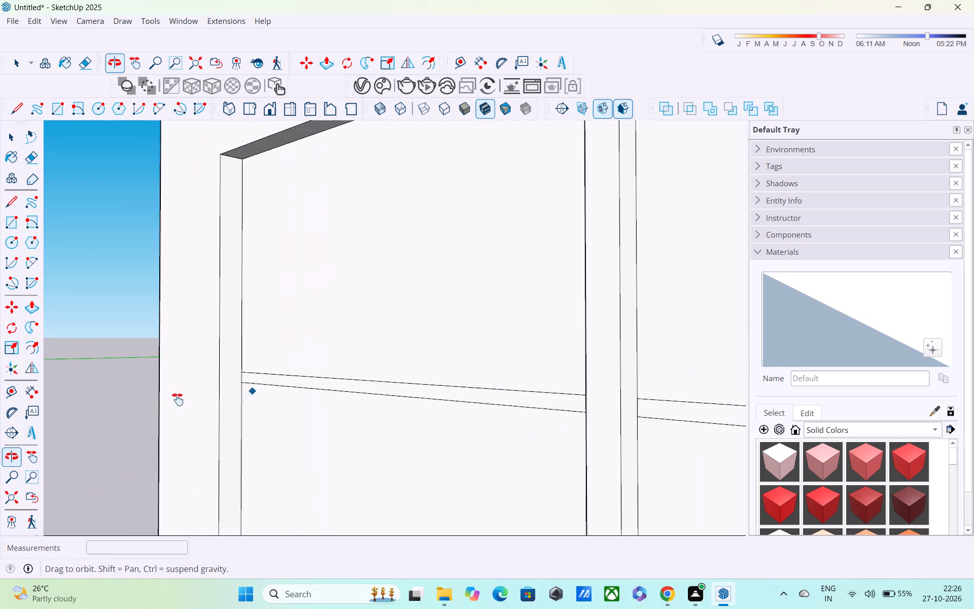
{"action": "middle_click_drag", "start_coordinate": [178, 399], "coordinate": [179, 399]}
{"action": "scroll", "coordinate": [161, 402], "scroll_direction": "down", "scroll_amount": 6}
{"action": "middle_click_drag", "start_coordinate": [340, 414], "coordinate": [251, 364]}
{"action": "scroll", "coordinate": [336, 411], "scroll_direction": "down", "scroll_amount": 1, "text": "shift"}
{"action": "scroll", "coordinate": [249, 366], "scroll_direction": "down", "scroll_amount": 5}
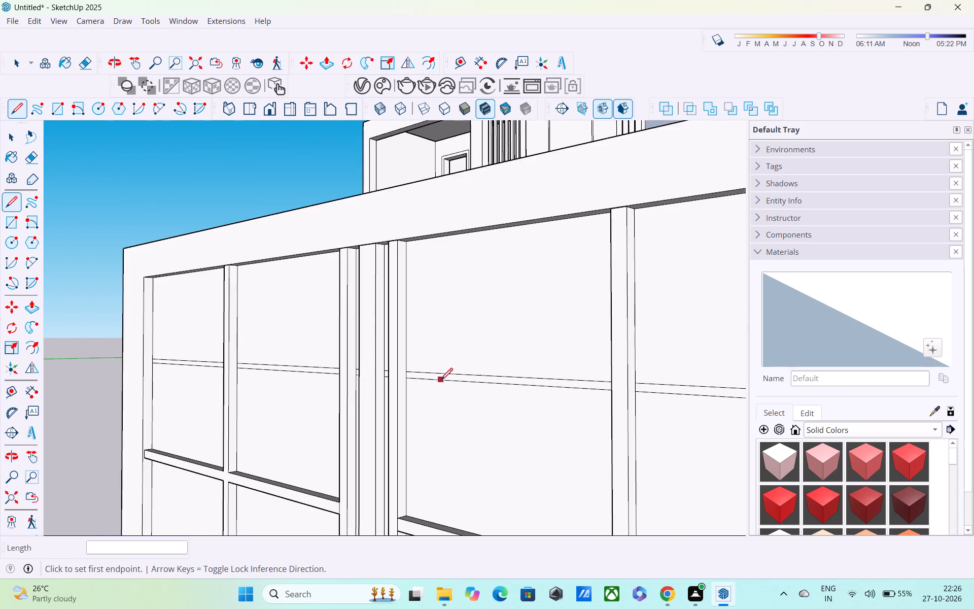
{"action": "middle_click_drag", "start_coordinate": [441, 381], "coordinate": [306, 346]}
{"action": "scroll", "coordinate": [304, 346], "scroll_direction": "up", "scroll_amount": 1, "text": "shift"}
{"action": "scroll", "coordinate": [301, 351], "scroll_direction": "down", "scroll_amount": 6}
{"action": "middle_click_drag", "start_coordinate": [446, 368], "coordinate": [340, 334], "text": "shift"}
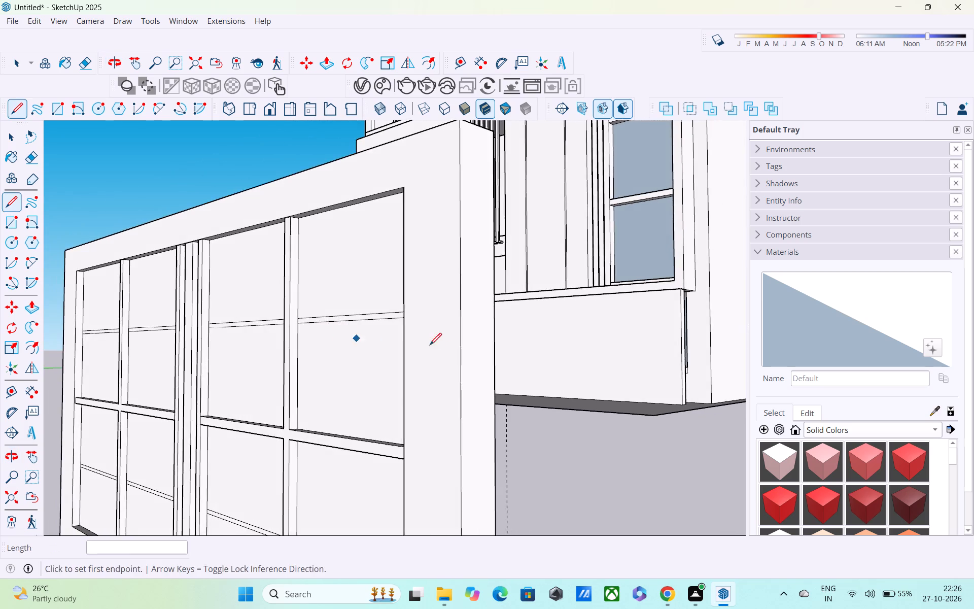
{"action": "middle_click_drag", "start_coordinate": [445, 357], "coordinate": [689, 374]}
{"action": "scroll", "coordinate": [595, 349], "scroll_direction": "up", "scroll_amount": 10}
{"action": "scroll", "coordinate": [641, 303], "scroll_direction": "up", "scroll_amount": 2}
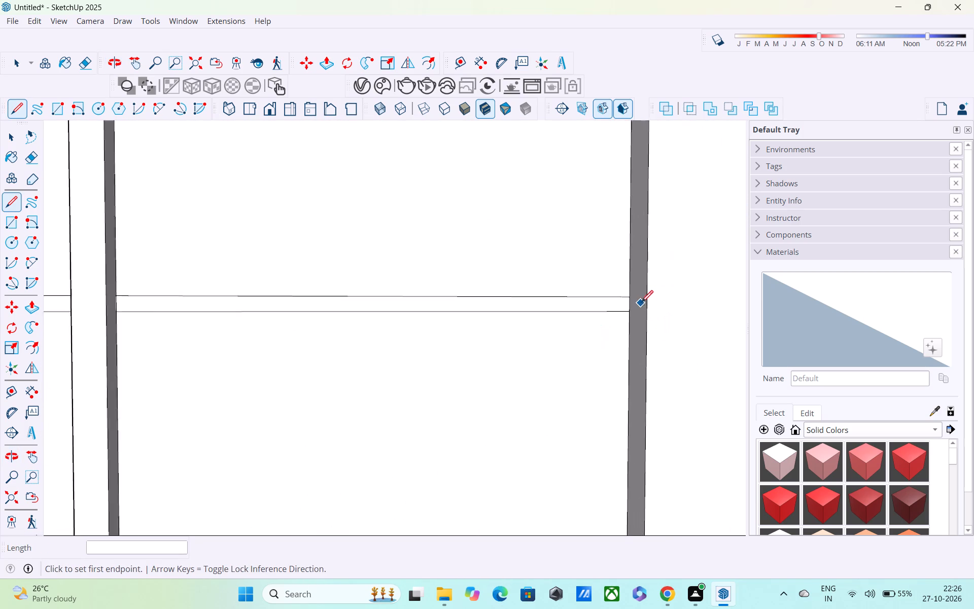
{"action": "scroll", "coordinate": [641, 303], "scroll_direction": "up", "scroll_amount": 3}
{"action": "left_click", "coordinate": [622, 319]}
{"action": "left_click", "coordinate": [618, 298]}
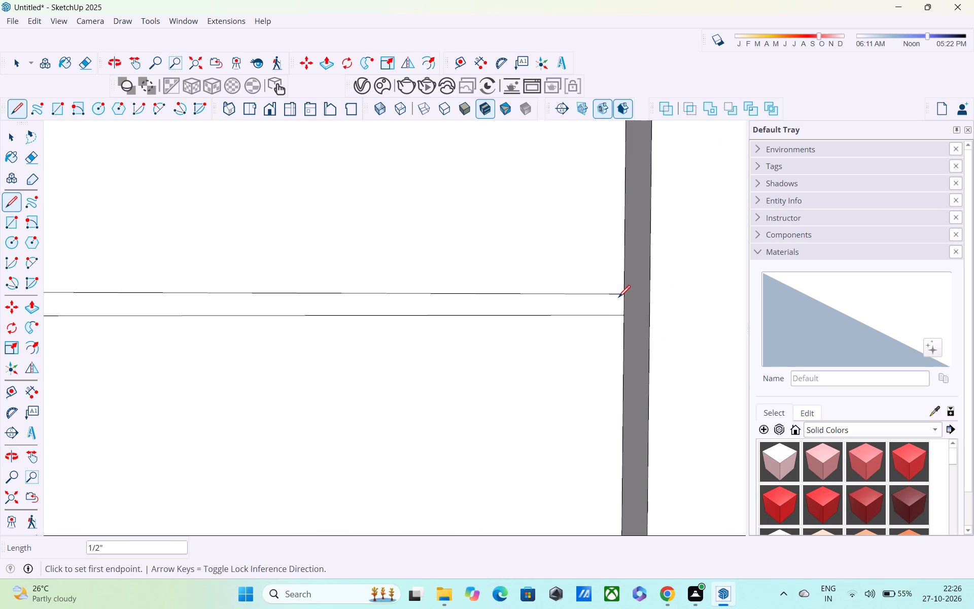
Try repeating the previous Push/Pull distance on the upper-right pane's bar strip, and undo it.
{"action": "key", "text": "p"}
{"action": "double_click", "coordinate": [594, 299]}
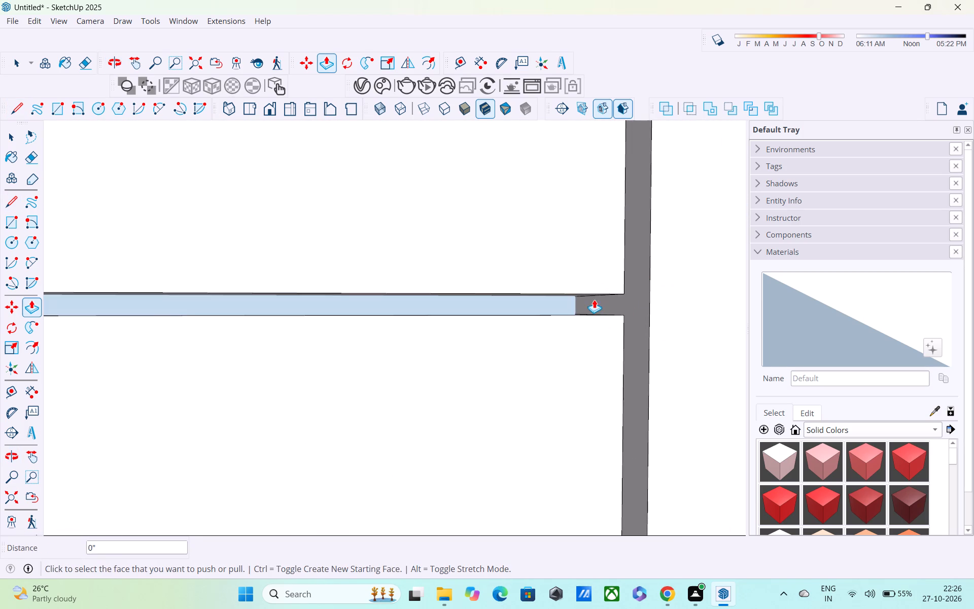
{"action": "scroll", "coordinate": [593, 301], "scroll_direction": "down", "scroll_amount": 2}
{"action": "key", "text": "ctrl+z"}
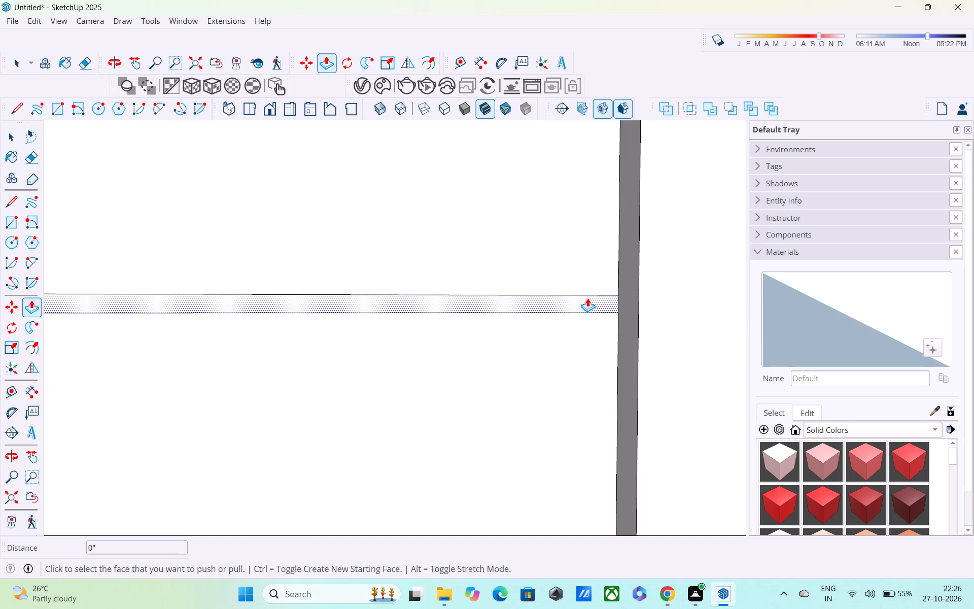
Push/Pull the upper-right pane's bar strip outward by 1".
{"action": "left_click", "coordinate": [587, 298]}
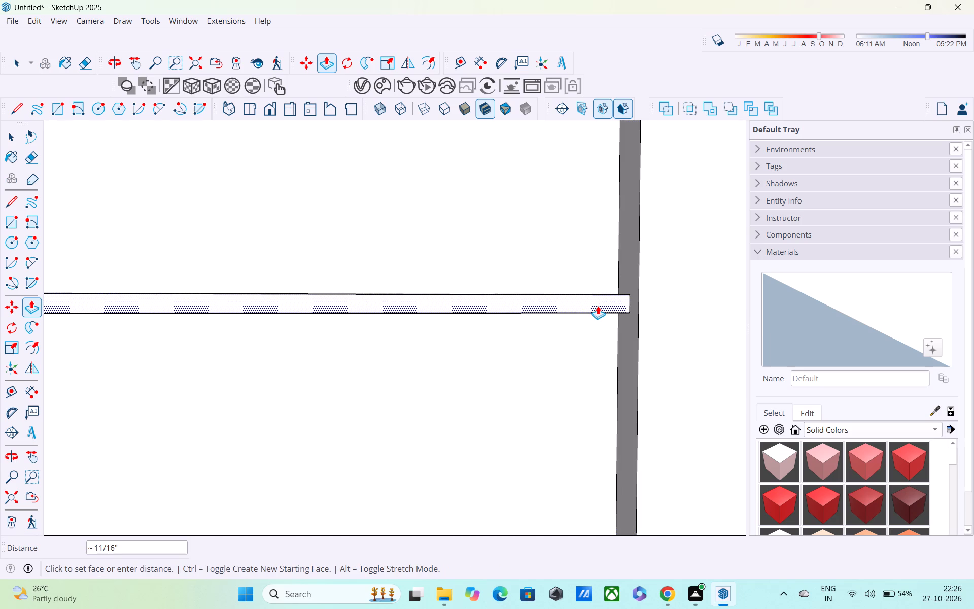
{"action": "type", "text": "1\""}
{"action": "key", "text": "Return"}
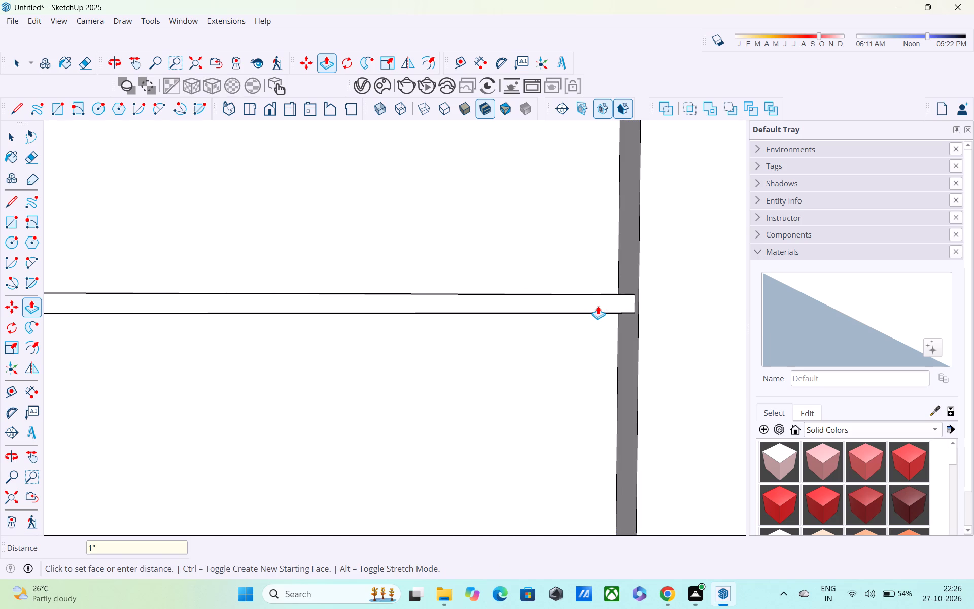
Repeat the 1" Push/Pull on the thin bar strips in the left leaf's two lower panes.
{"action": "scroll", "coordinate": [598, 306], "scroll_direction": "down", "scroll_amount": 12}
{"action": "scroll", "coordinate": [526, 387], "scroll_direction": "down", "scroll_amount": 5}
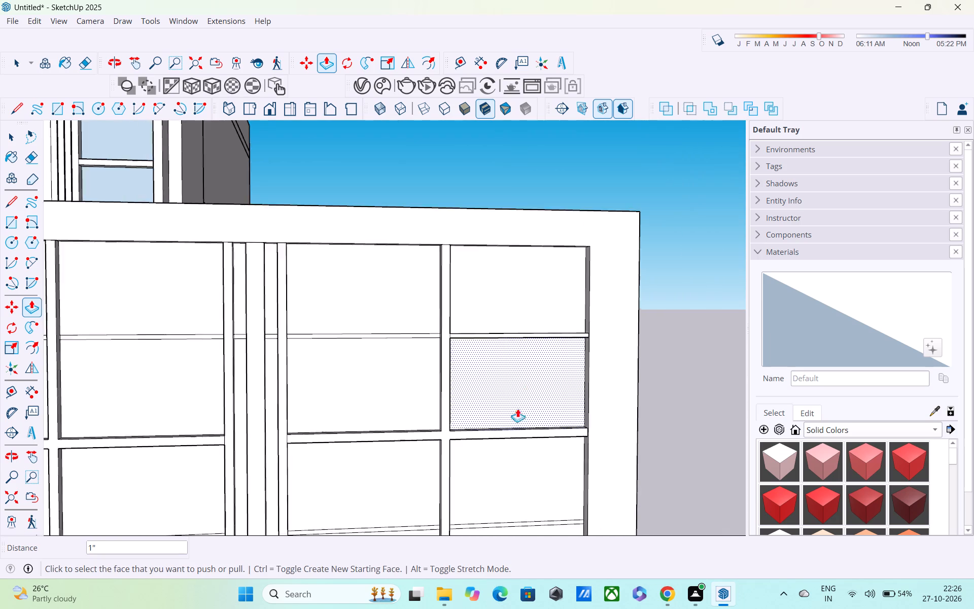
{"action": "middle_click_drag", "start_coordinate": [469, 433], "coordinate": [609, 432]}
{"action": "scroll", "coordinate": [403, 378], "scroll_direction": "up", "scroll_amount": 4}
{"action": "scroll", "coordinate": [385, 322], "scroll_direction": "up", "scroll_amount": 5}
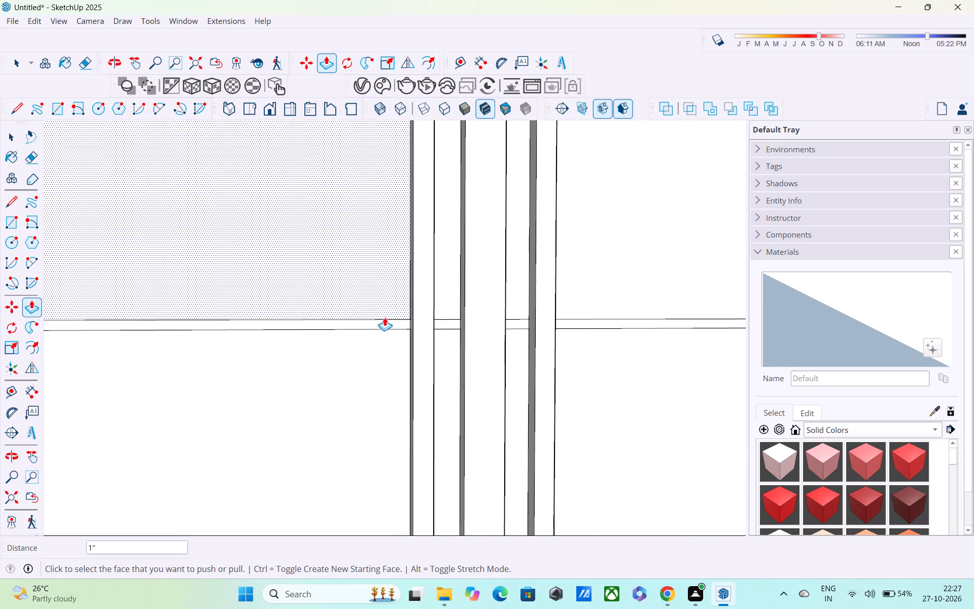
{"action": "middle_click_drag", "start_coordinate": [405, 311], "coordinate": [412, 233], "text": "shift"}
{"action": "scroll", "coordinate": [411, 239], "scroll_direction": "down", "scroll_amount": 6}
{"action": "middle_click_drag", "start_coordinate": [418, 432], "coordinate": [407, 295], "text": "shift"}
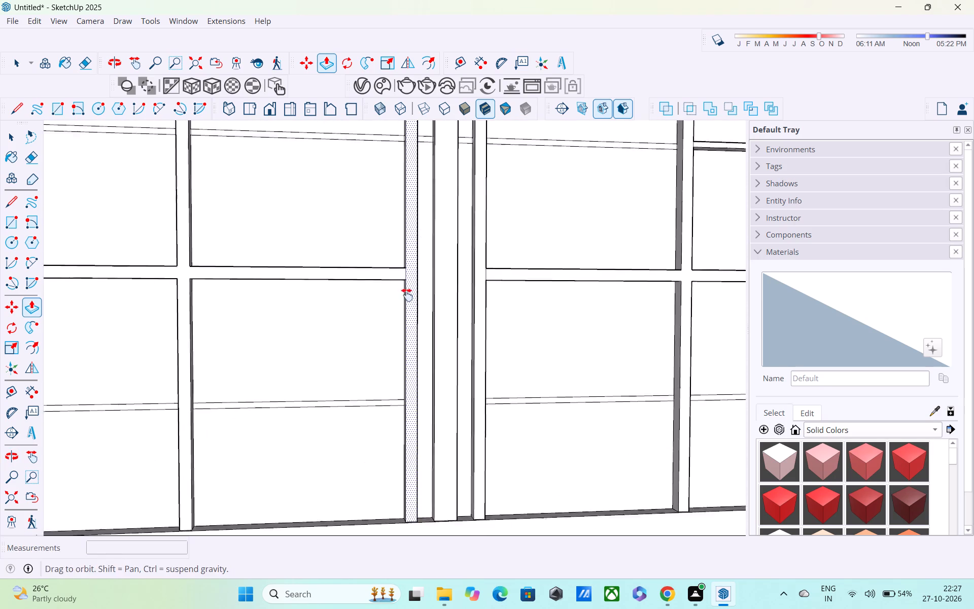
{"action": "middle_click_drag", "start_coordinate": [407, 295], "coordinate": [409, 267], "text": "shift"}
{"action": "scroll", "coordinate": [328, 358], "scroll_direction": "up", "scroll_amount": 5}
{"action": "double_click", "coordinate": [324, 357]}
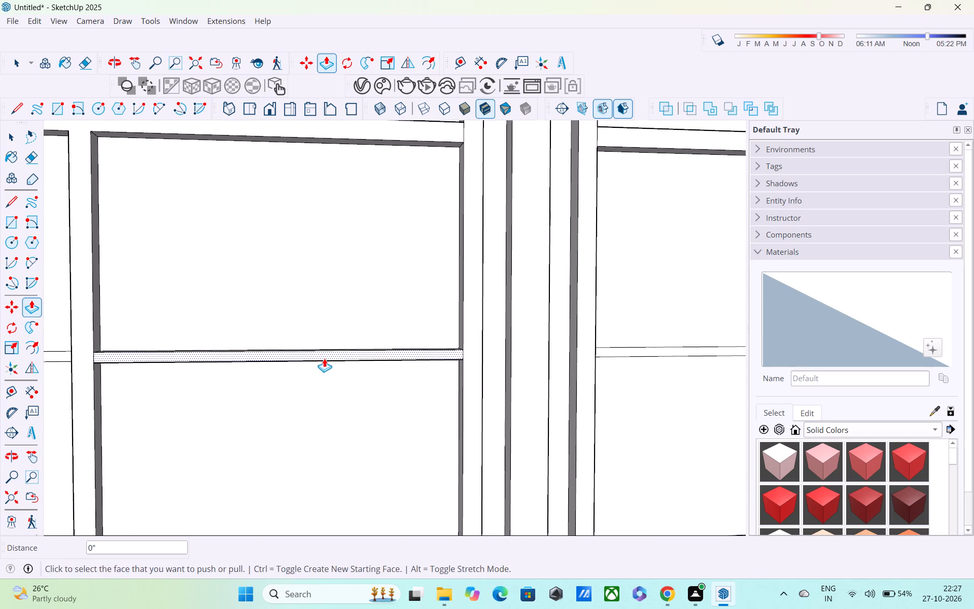
{"action": "middle_click_drag", "start_coordinate": [333, 366], "coordinate": [603, 370], "text": "shift"}
{"action": "double_click", "coordinate": [260, 361]}
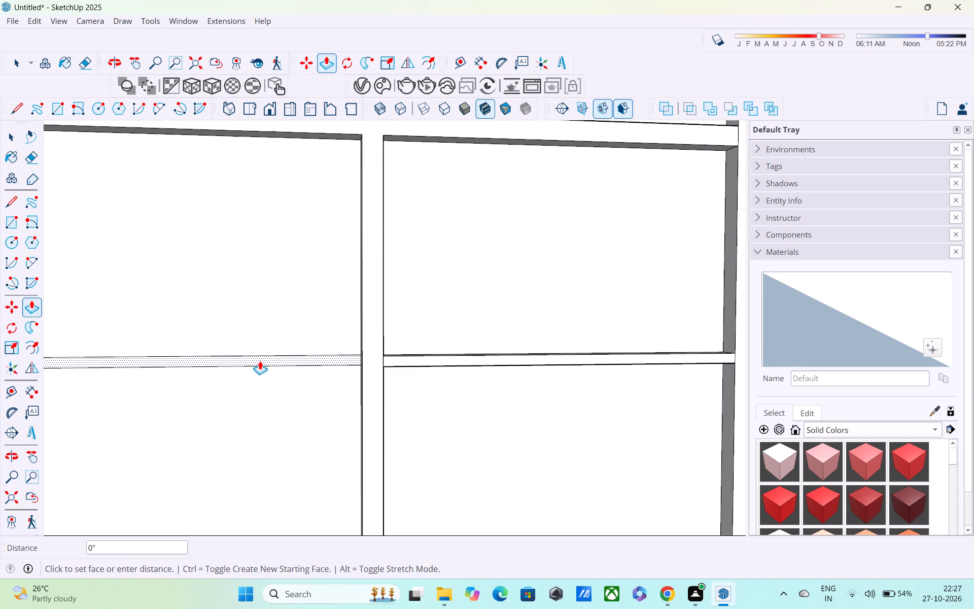
Repeat the 1" Push/Pull on the thin bar strips in the right leaf's two lower panes.
{"action": "middle_click_drag", "start_coordinate": [289, 375], "coordinate": [86, 357]}
{"action": "scroll", "coordinate": [149, 354], "scroll_direction": "down", "scroll_amount": 5}
{"action": "scroll", "coordinate": [486, 350], "scroll_direction": "up", "scroll_amount": 1}
{"action": "middle_click_drag", "start_coordinate": [486, 351], "coordinate": [321, 326]}
{"action": "scroll", "coordinate": [454, 348], "scroll_direction": "down", "scroll_amount": 1}
{"action": "scroll", "coordinate": [321, 326], "scroll_direction": "up", "scroll_amount": 1}
{"action": "middle_click_drag", "start_coordinate": [569, 329], "coordinate": [445, 299]}
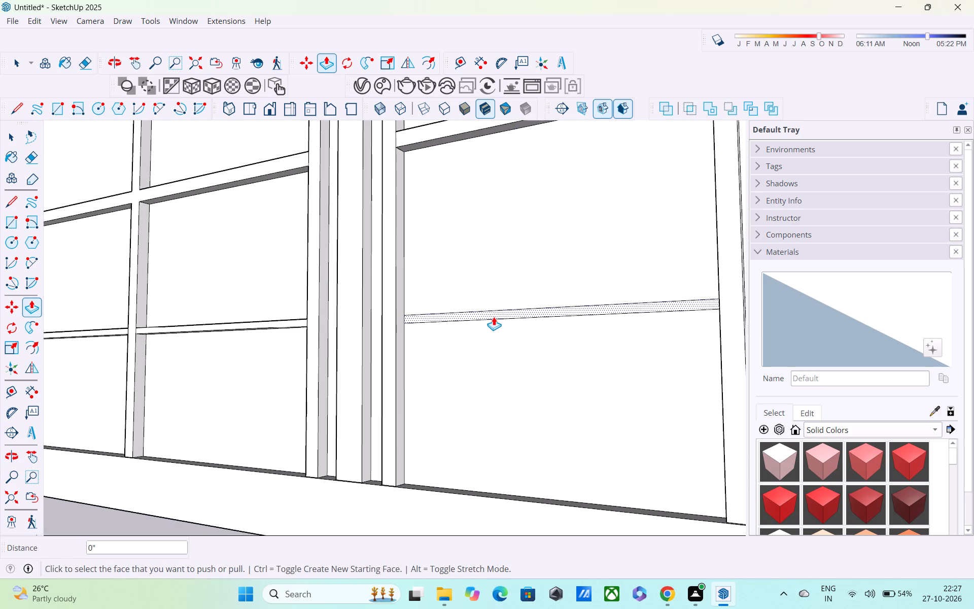
{"action": "double_click", "coordinate": [494, 317]}
{"action": "middle_click_drag", "start_coordinate": [505, 340], "coordinate": [100, 335]}
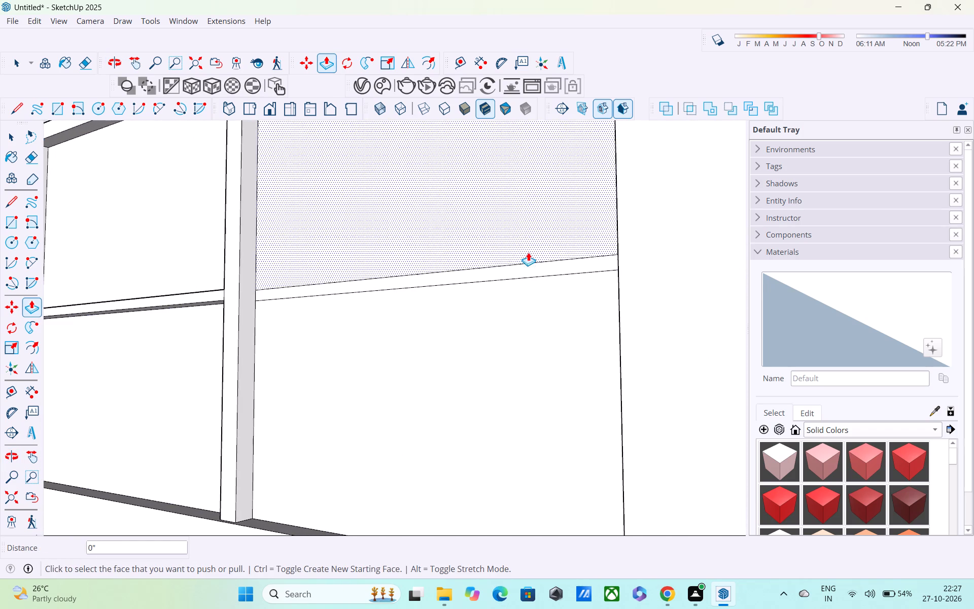
{"action": "double_click", "coordinate": [516, 274]}
Erase the upper bar's line segments crossing the recesses between the gate's central vertical strips.
{"action": "scroll", "coordinate": [502, 286], "scroll_direction": "down", "scroll_amount": 5}
{"action": "middle_click_drag", "start_coordinate": [426, 315], "coordinate": [469, 447]}
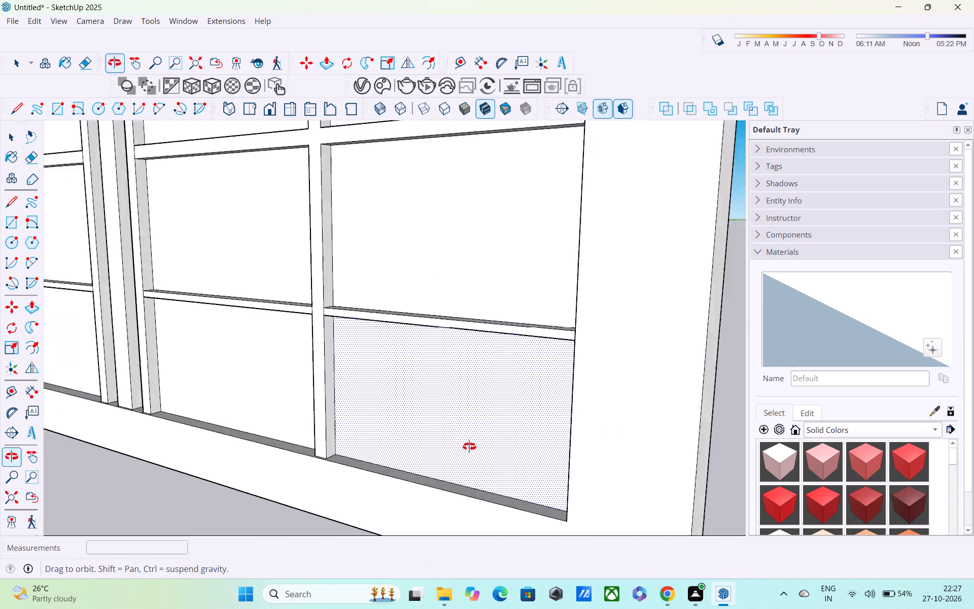
{"action": "middle_click_drag", "start_coordinate": [469, 447], "coordinate": [651, 552]}
{"action": "scroll", "coordinate": [418, 487], "scroll_direction": "down", "scroll_amount": 4}
{"action": "middle_click_drag", "start_coordinate": [319, 510], "coordinate": [466, 593], "text": "shift"}
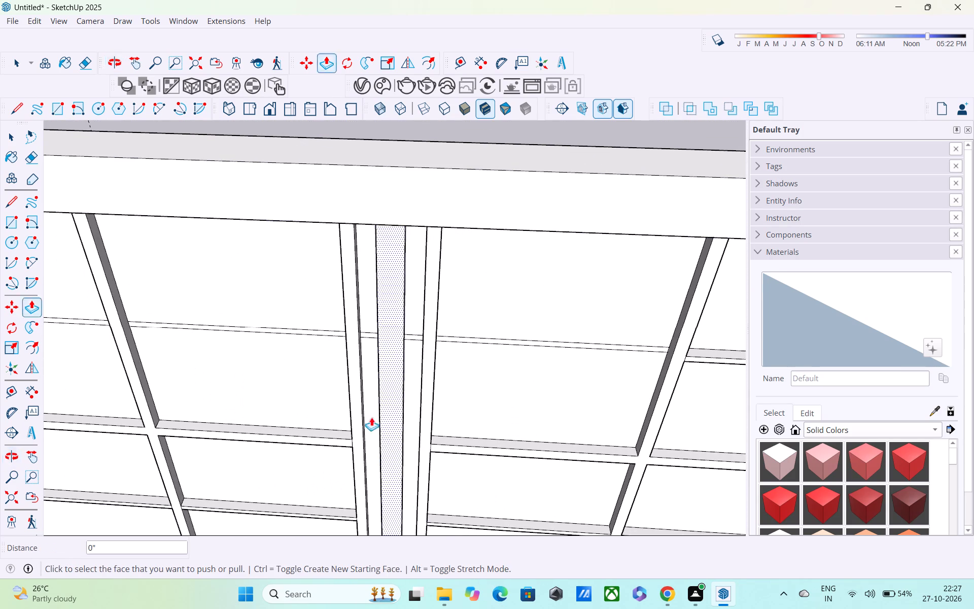
{"action": "key", "text": "e"}
{"action": "scroll", "coordinate": [368, 345], "scroll_direction": "up", "scroll_amount": 4}
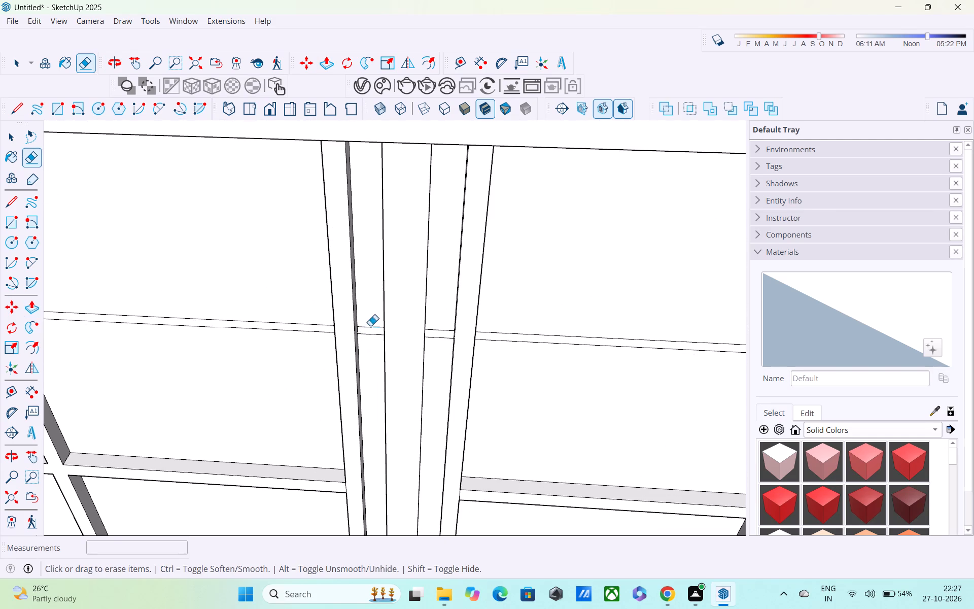
{"action": "left_click_drag", "start_coordinate": [372, 321], "coordinate": [371, 341]}
{"action": "left_click_drag", "start_coordinate": [444, 324], "coordinate": [443, 349]}
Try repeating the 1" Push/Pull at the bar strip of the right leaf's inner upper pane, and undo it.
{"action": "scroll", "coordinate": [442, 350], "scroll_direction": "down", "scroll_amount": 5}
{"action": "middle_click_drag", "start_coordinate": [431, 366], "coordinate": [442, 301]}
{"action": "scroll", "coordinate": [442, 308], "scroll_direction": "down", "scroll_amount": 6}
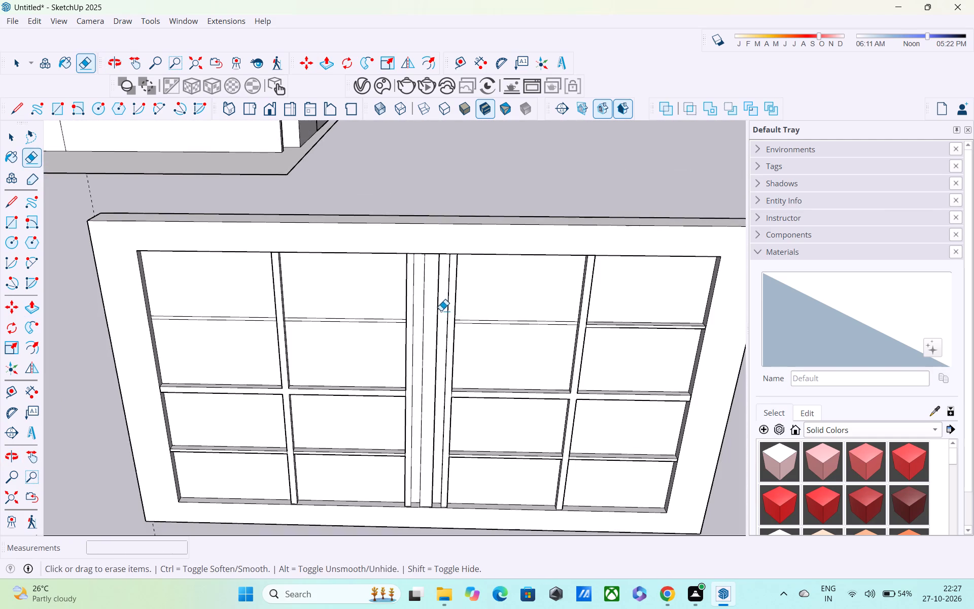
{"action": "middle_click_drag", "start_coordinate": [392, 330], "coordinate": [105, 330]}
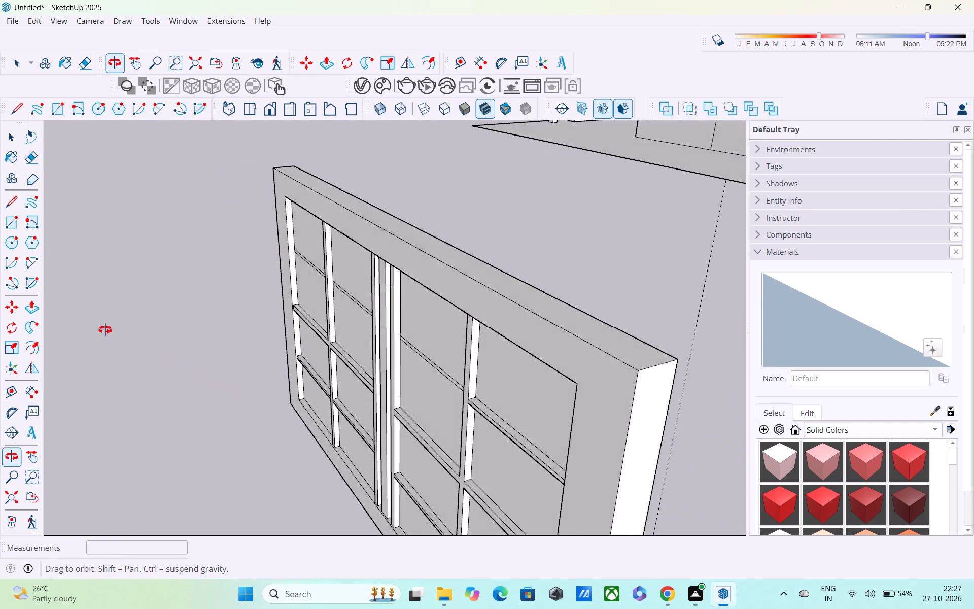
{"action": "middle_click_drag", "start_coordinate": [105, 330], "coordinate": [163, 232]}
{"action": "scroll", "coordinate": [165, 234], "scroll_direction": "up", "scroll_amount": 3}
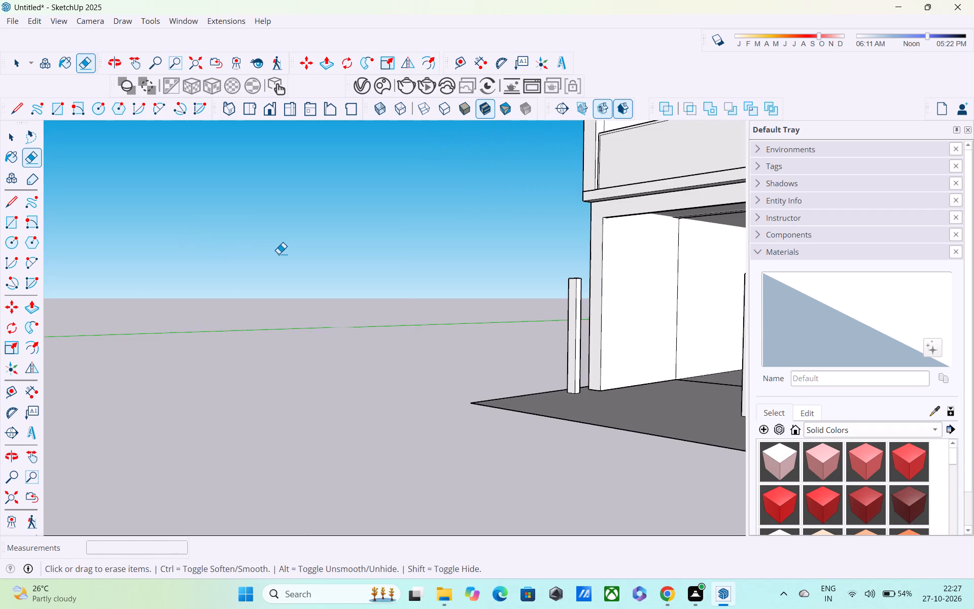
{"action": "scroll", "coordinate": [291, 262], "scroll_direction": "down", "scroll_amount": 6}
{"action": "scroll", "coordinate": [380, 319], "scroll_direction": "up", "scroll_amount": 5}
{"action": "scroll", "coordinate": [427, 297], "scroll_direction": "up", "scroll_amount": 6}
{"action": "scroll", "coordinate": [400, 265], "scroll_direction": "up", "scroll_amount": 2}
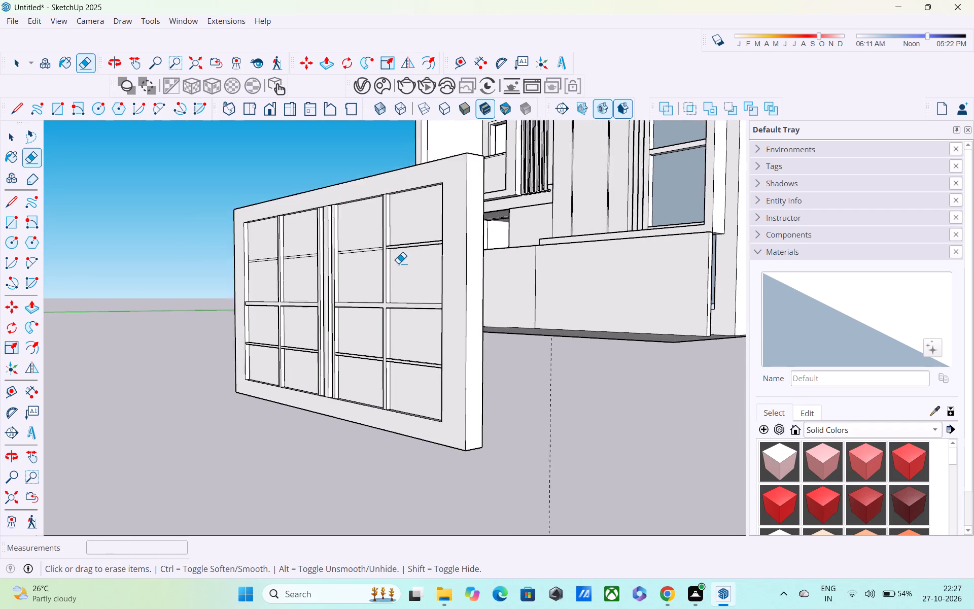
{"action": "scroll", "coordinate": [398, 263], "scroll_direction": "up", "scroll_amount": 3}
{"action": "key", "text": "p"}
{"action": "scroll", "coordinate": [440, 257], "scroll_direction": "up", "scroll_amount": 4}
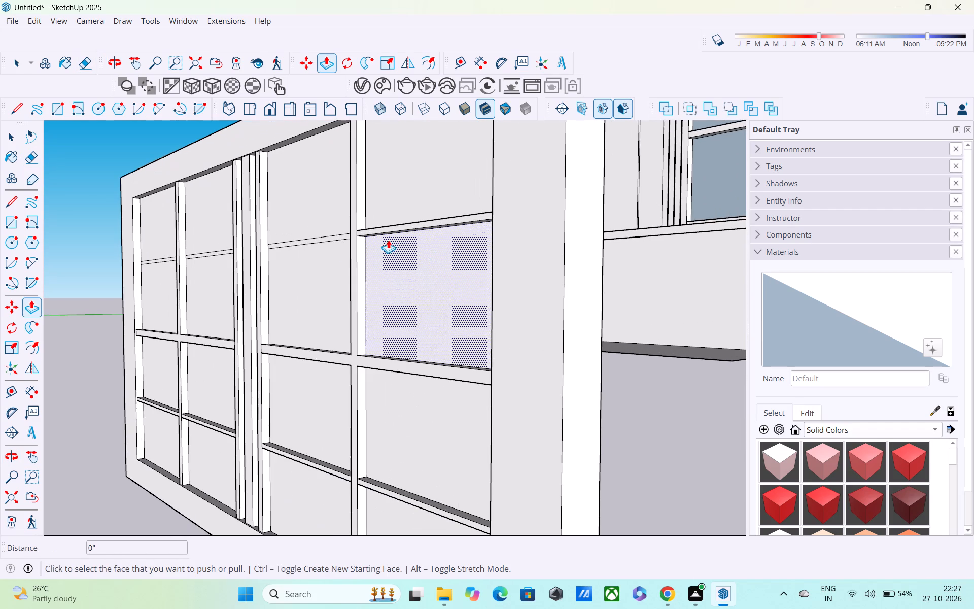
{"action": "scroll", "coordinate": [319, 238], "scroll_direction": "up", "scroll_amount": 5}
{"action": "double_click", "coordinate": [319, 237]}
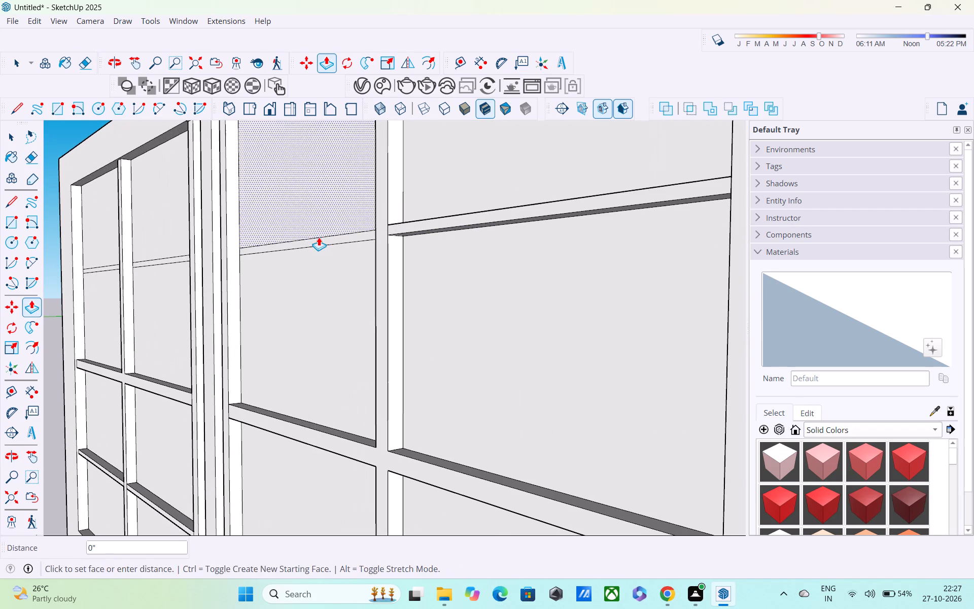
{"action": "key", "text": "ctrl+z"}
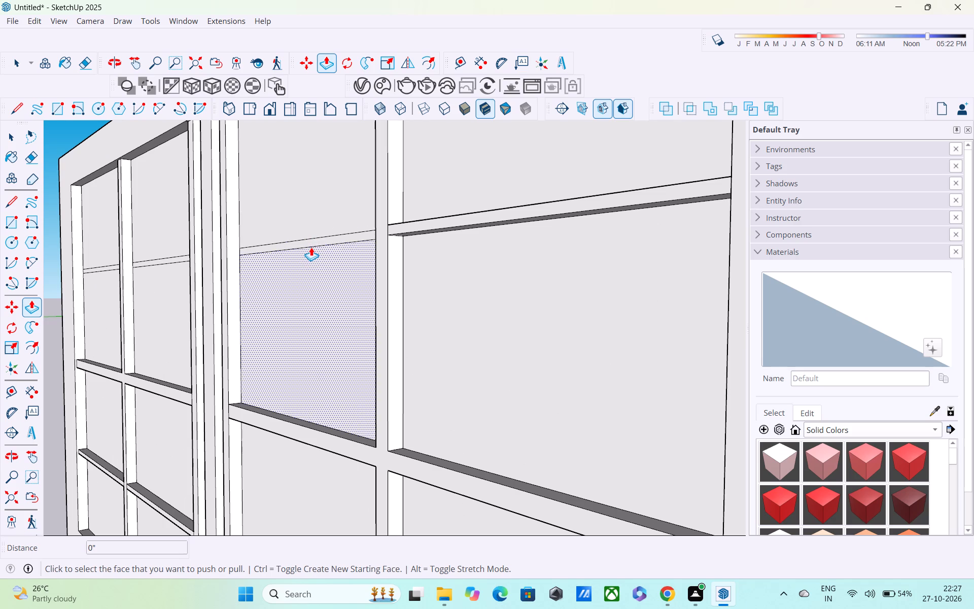
Repeat the 1" Push/Pull on the bar strips in the right leaf's inner upper pane and the left leaf's two upper panes.
{"action": "double_click", "coordinate": [311, 244]}
{"action": "middle_click_drag", "start_coordinate": [299, 253], "coordinate": [349, 299]}
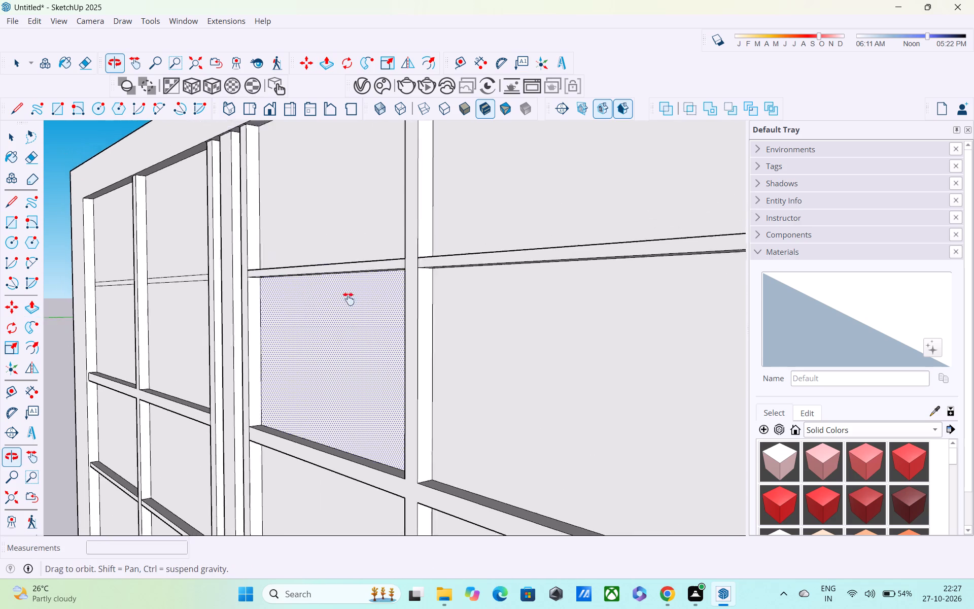
{"action": "middle_click_drag", "start_coordinate": [349, 299], "coordinate": [455, 387]}
{"action": "left_click", "coordinate": [281, 357]}
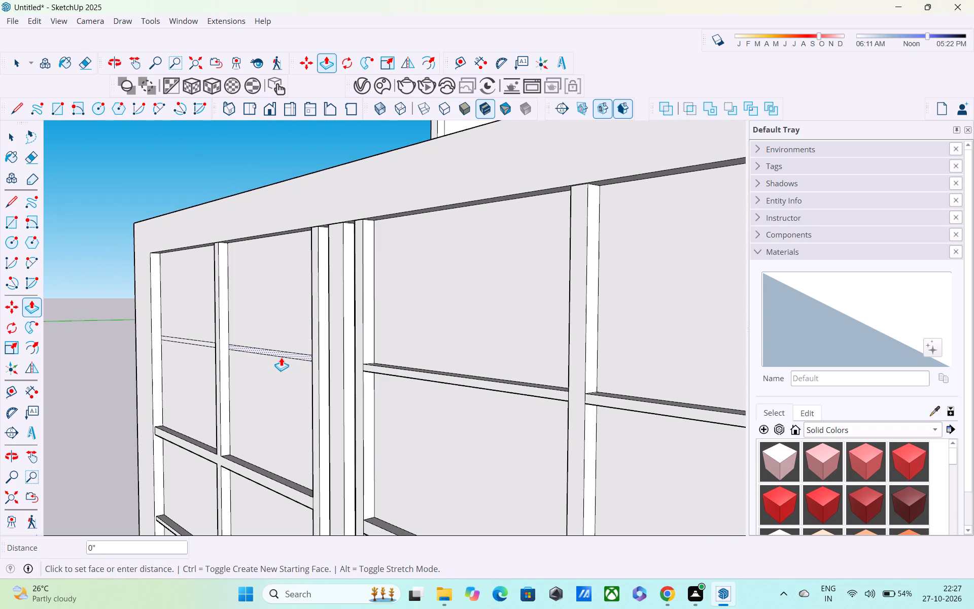
{"action": "left_click", "coordinate": [281, 357]}
{"action": "middle_click_drag", "start_coordinate": [204, 341], "coordinate": [465, 401]}
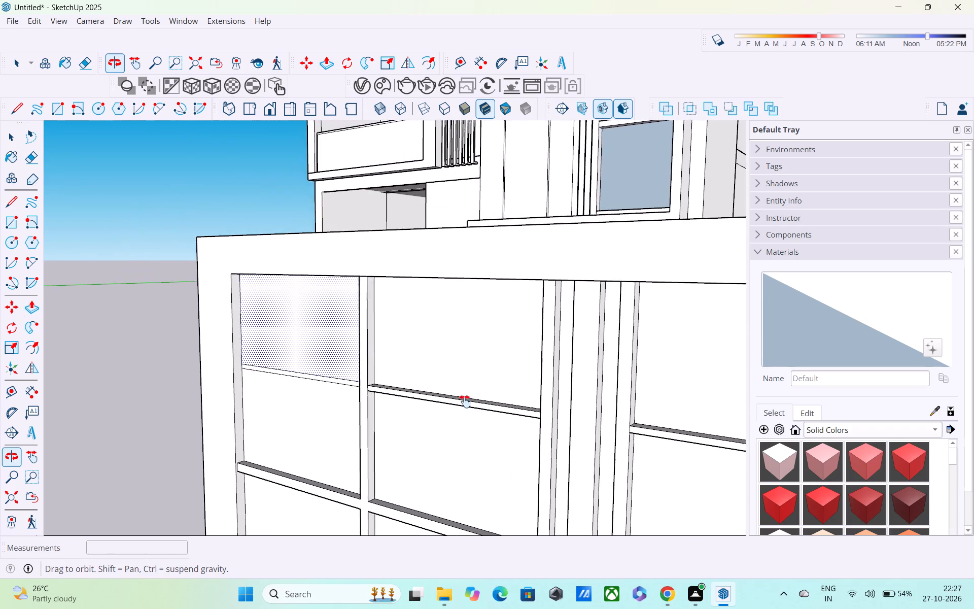
{"action": "middle_click_drag", "start_coordinate": [465, 401], "coordinate": [464, 400]}
{"action": "scroll", "coordinate": [367, 374], "scroll_direction": "up", "scroll_amount": 3}
{"action": "double_click", "coordinate": [328, 385]}
{"action": "scroll", "coordinate": [321, 384], "scroll_direction": "down", "scroll_amount": 7}
{"action": "middle_click_drag", "start_coordinate": [295, 408], "coordinate": [280, 327], "text": "shift"}
{"action": "scroll", "coordinate": [280, 327], "scroll_direction": "up", "scroll_amount": 1}
{"action": "scroll", "coordinate": [280, 327], "scroll_direction": "down", "scroll_amount": 7}
{"action": "middle_click_drag", "start_coordinate": [406, 379], "coordinate": [478, 379]}
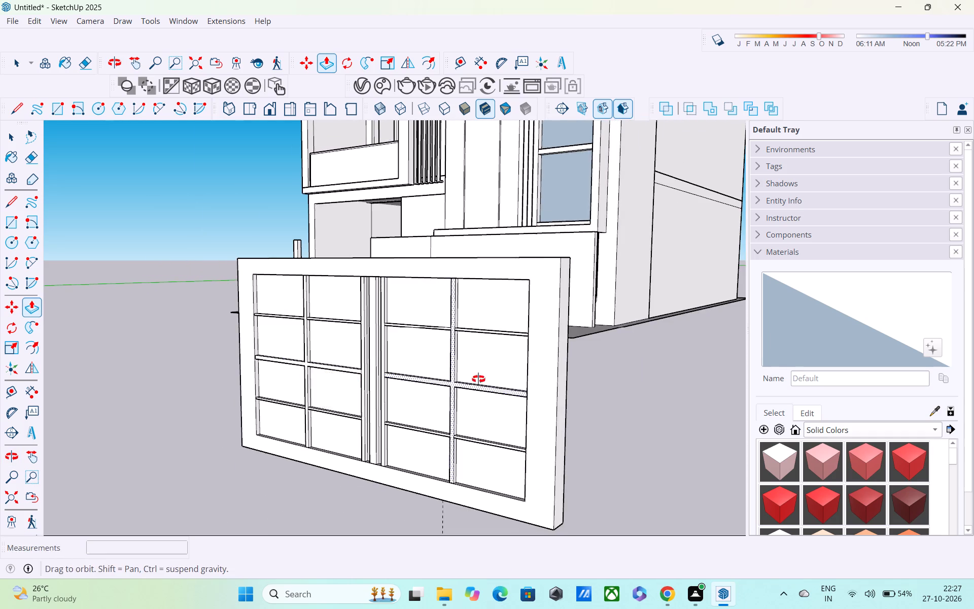
{"action": "middle_click_drag", "start_coordinate": [478, 379], "coordinate": [547, 363]}
{"action": "scroll", "coordinate": [535, 362], "scroll_direction": "down", "scroll_amount": 7}
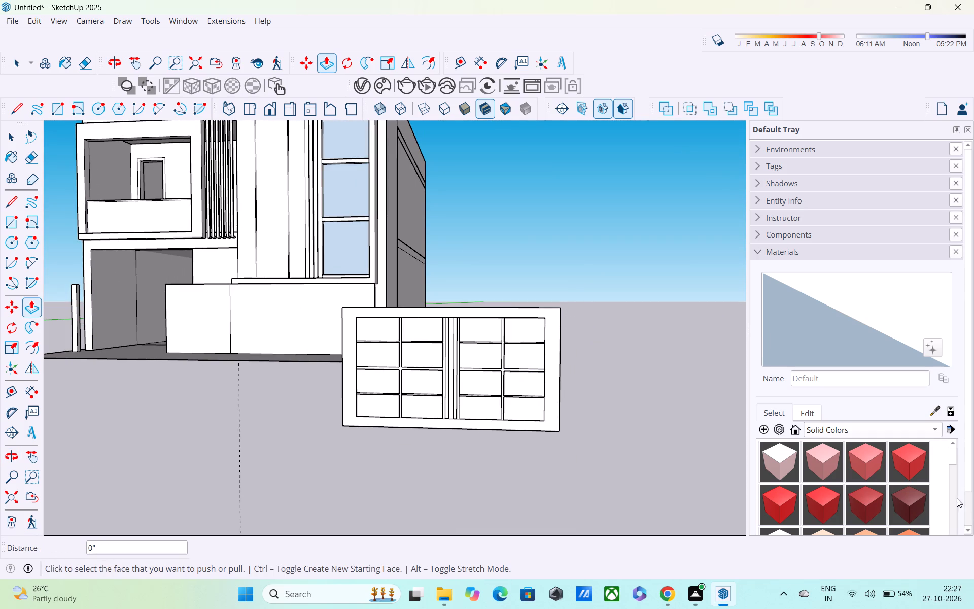
Paint the eight panes in the gate's two middle rows with Wood_Veneer_15_1K from the Wood materials.
{"action": "left_click", "coordinate": [866, 428]}
{"action": "left_click", "coordinate": [867, 458]}
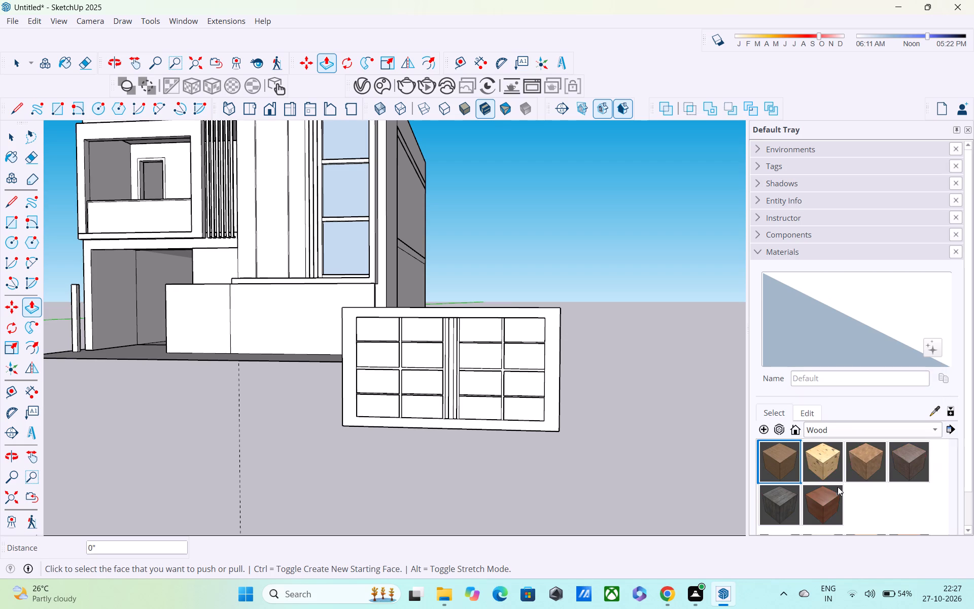
{"action": "left_click", "coordinate": [811, 493]}
{"action": "scroll", "coordinate": [508, 504], "scroll_direction": "up", "scroll_amount": 1}
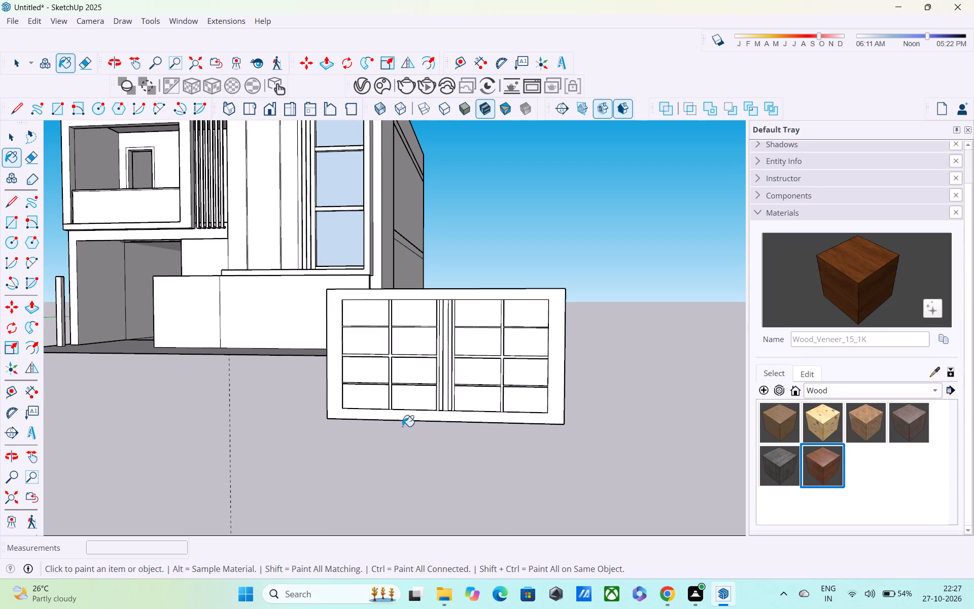
{"action": "left_click", "coordinate": [358, 374]}
{"action": "left_click", "coordinate": [433, 368]}
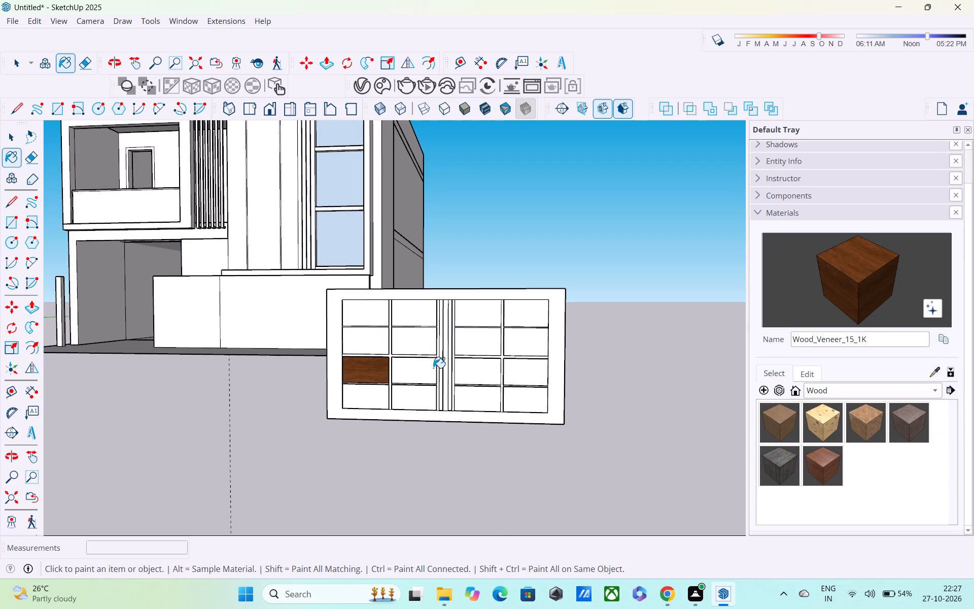
{"action": "left_click", "coordinate": [421, 346]}
{"action": "left_click", "coordinate": [370, 347]}
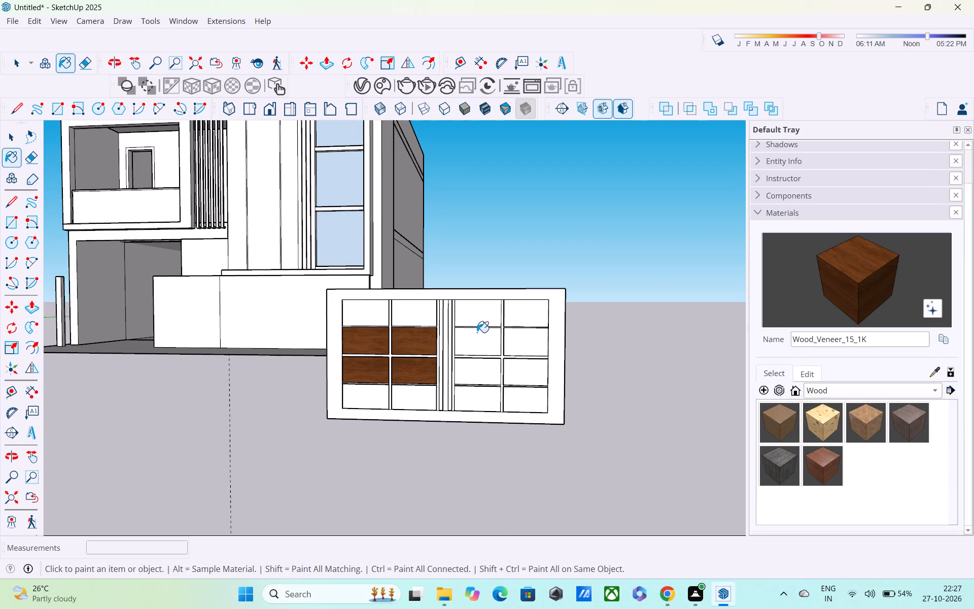
{"action": "left_click", "coordinate": [479, 340]}
{"action": "left_click", "coordinate": [480, 374]}
{"action": "left_click", "coordinate": [526, 374]}
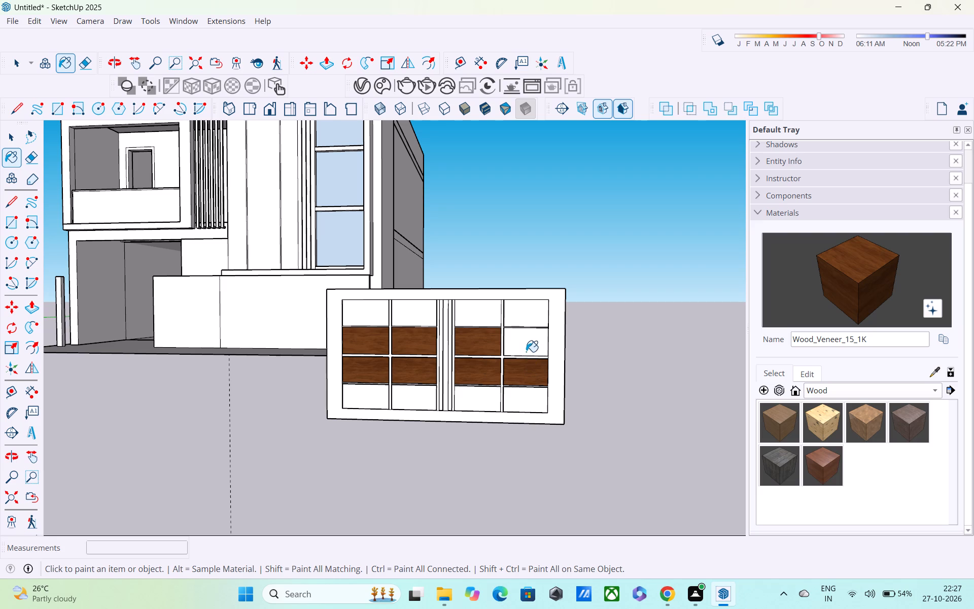
{"action": "left_click", "coordinate": [526, 347]}
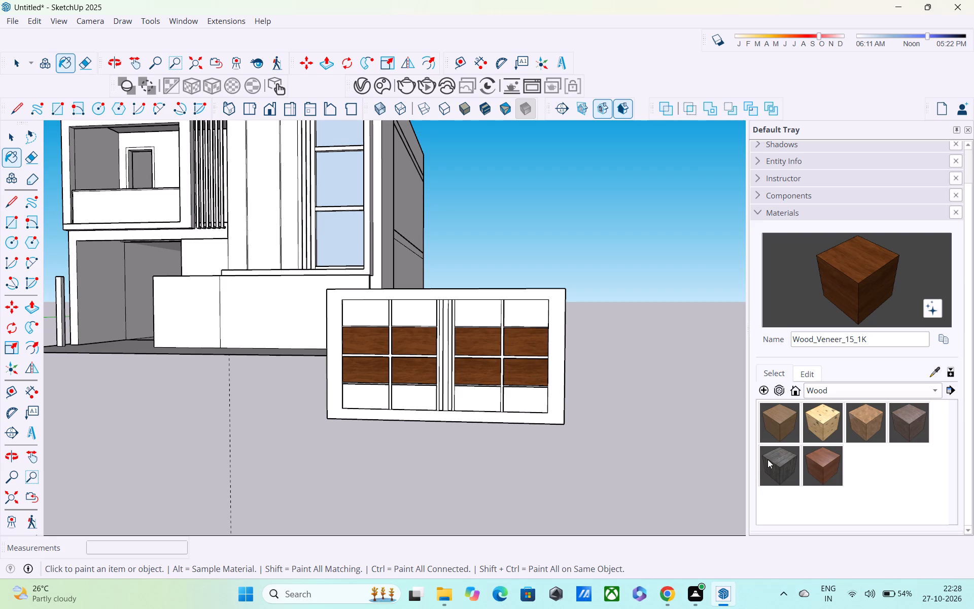
Paint the gate's top-row and bottom-row panes and its outer frame with Wood_Planks_01_1K.
{"action": "left_click", "coordinate": [774, 465]}
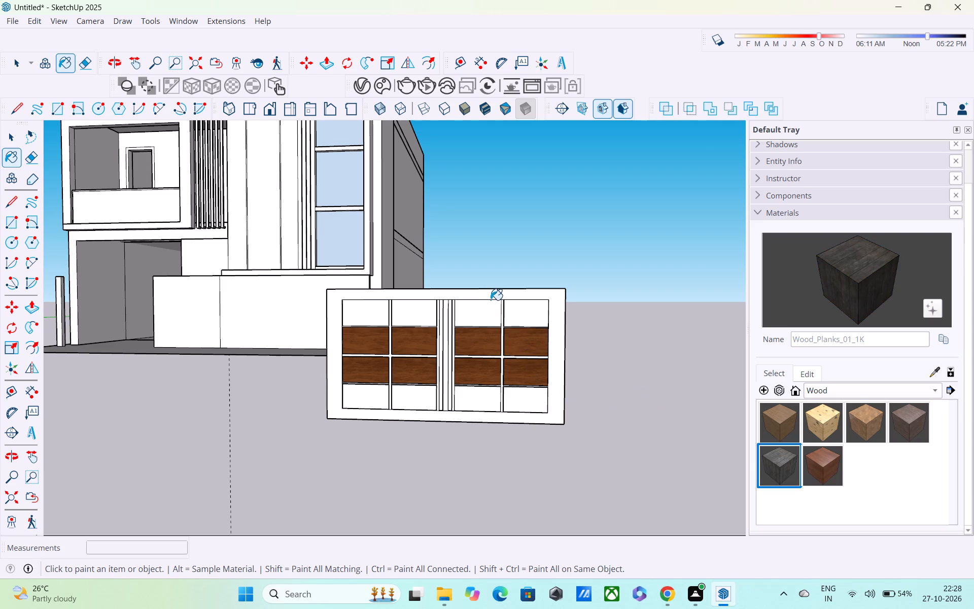
{"action": "left_click", "coordinate": [481, 315]}
{"action": "left_click", "coordinate": [528, 312]}
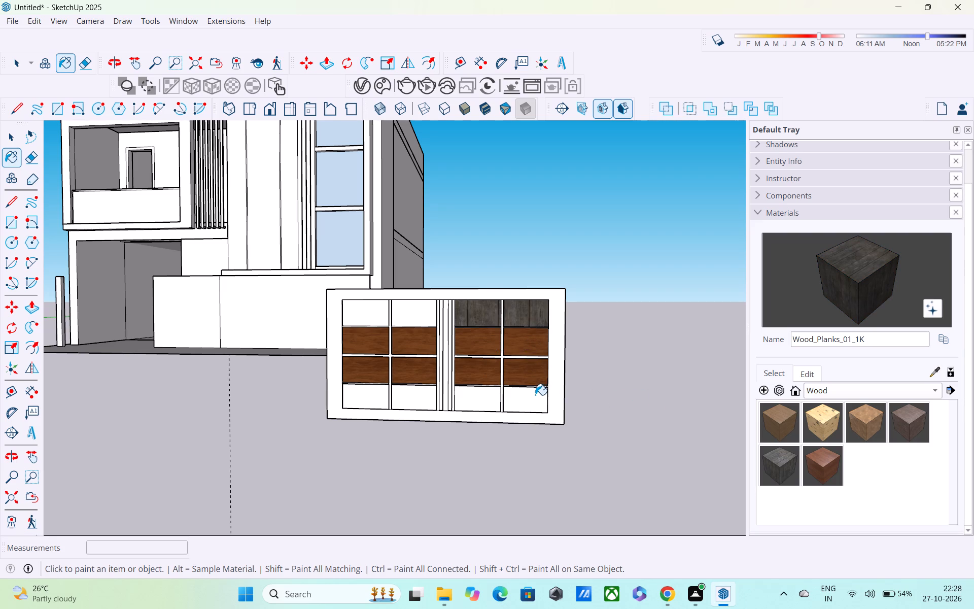
{"action": "left_click", "coordinate": [535, 395]}
{"action": "left_click", "coordinate": [488, 395]}
{"action": "left_click", "coordinate": [399, 399]}
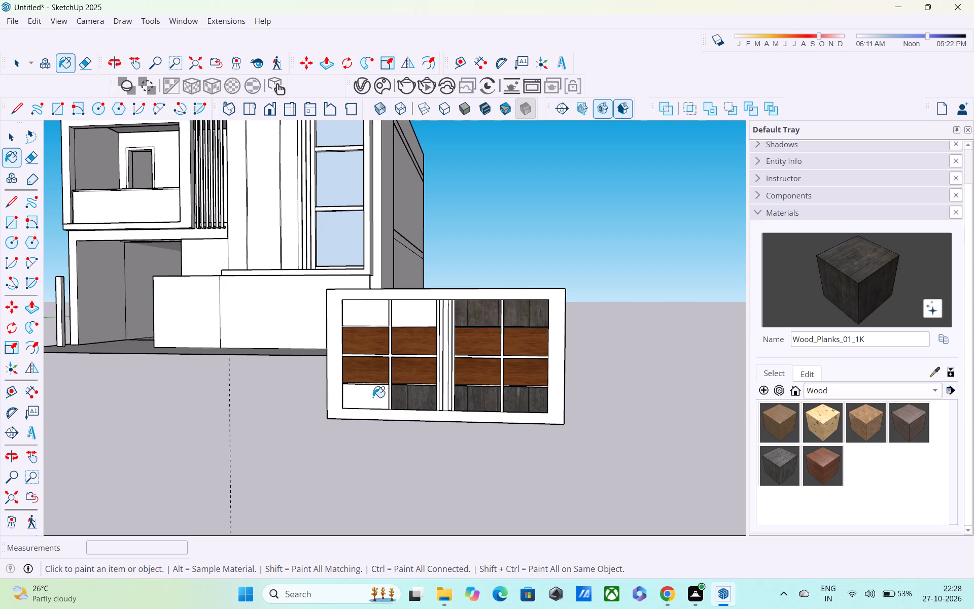
{"action": "left_click", "coordinate": [373, 397]}
{"action": "left_click", "coordinate": [359, 308]}
{"action": "left_click", "coordinate": [415, 310]}
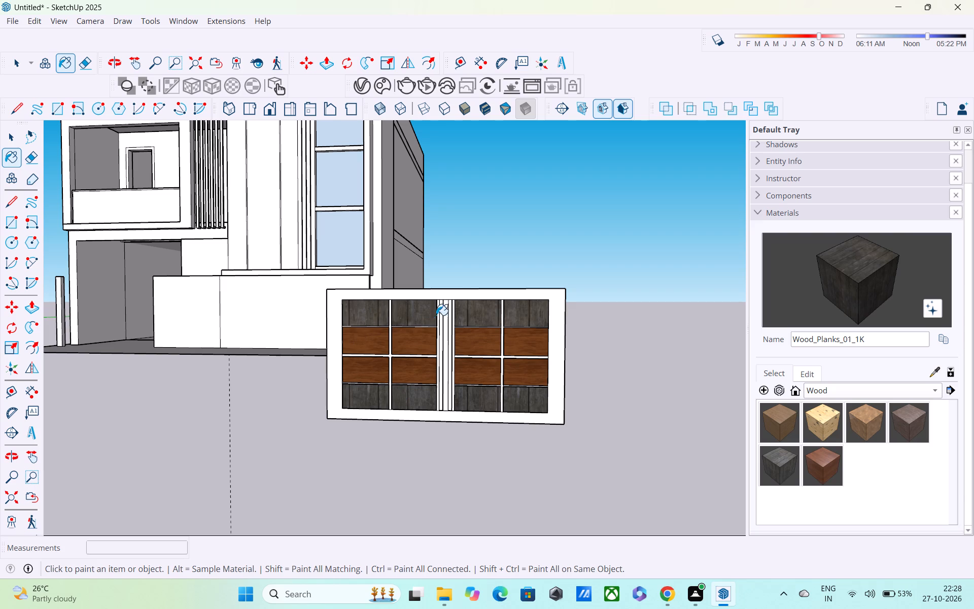
{"action": "left_click", "coordinate": [449, 296]}
Paint the two recesses between the gate's central vertical strips with Wood_Floor_12_1K.
{"action": "scroll", "coordinate": [448, 326], "scroll_direction": "up", "scroll_amount": 4}
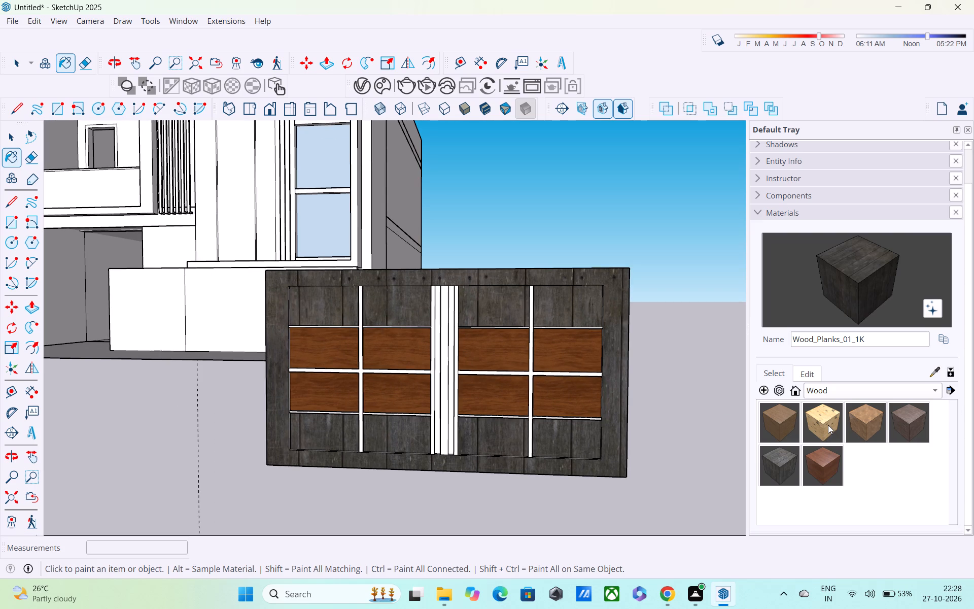
{"action": "left_click", "coordinate": [902, 412]}
{"action": "scroll", "coordinate": [455, 377], "scroll_direction": "up", "scroll_amount": 7}
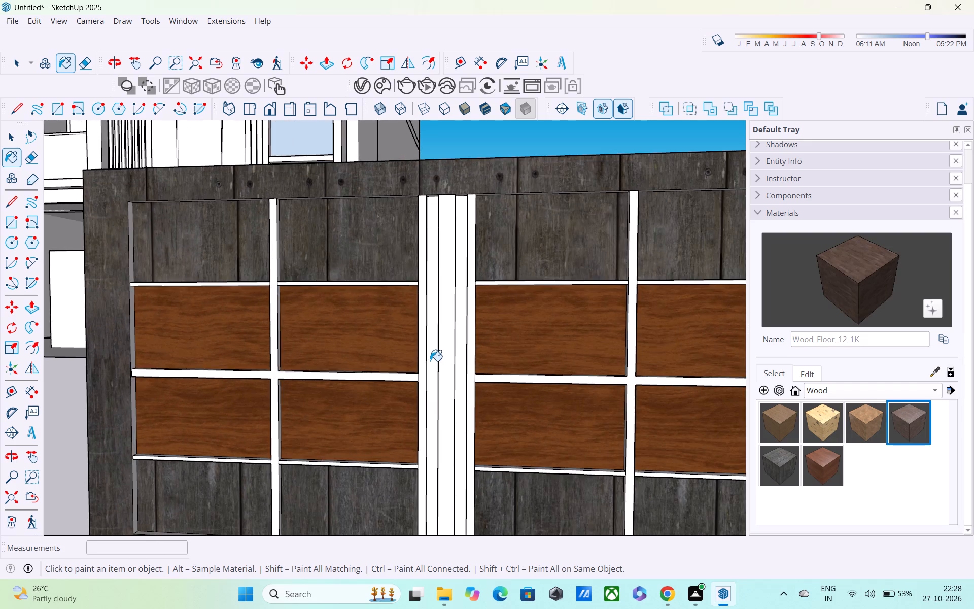
{"action": "scroll", "coordinate": [430, 361], "scroll_direction": "up", "scroll_amount": 4}
{"action": "middle_click_drag", "start_coordinate": [429, 360], "coordinate": [459, 365]}
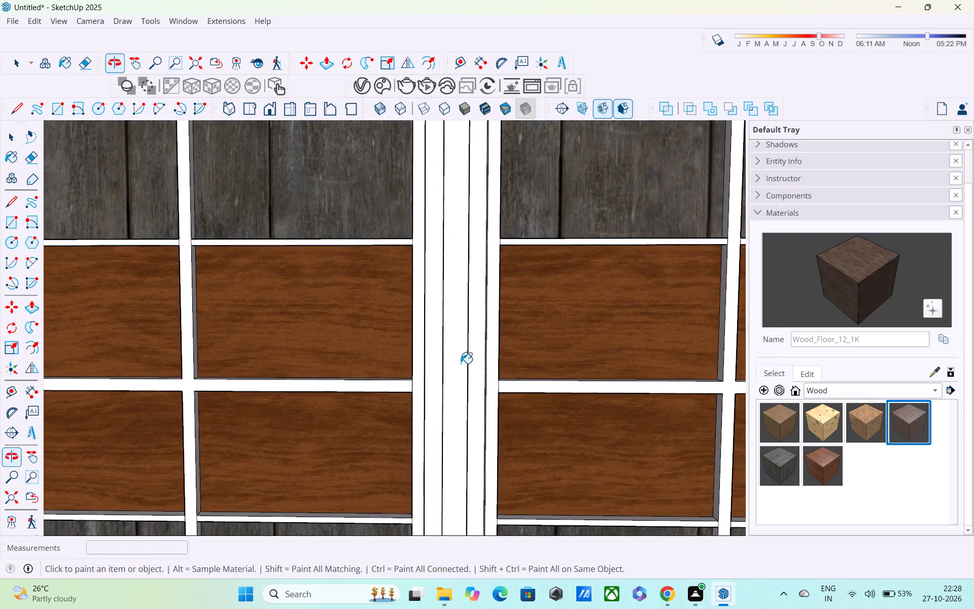
{"action": "left_click", "coordinate": [434, 313]}
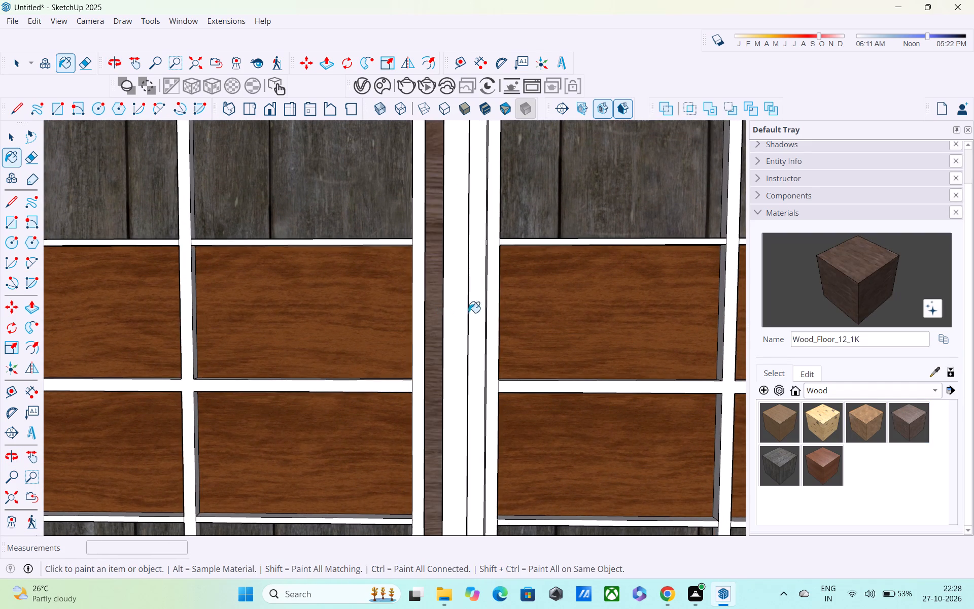
{"action": "left_click", "coordinate": [478, 312]}
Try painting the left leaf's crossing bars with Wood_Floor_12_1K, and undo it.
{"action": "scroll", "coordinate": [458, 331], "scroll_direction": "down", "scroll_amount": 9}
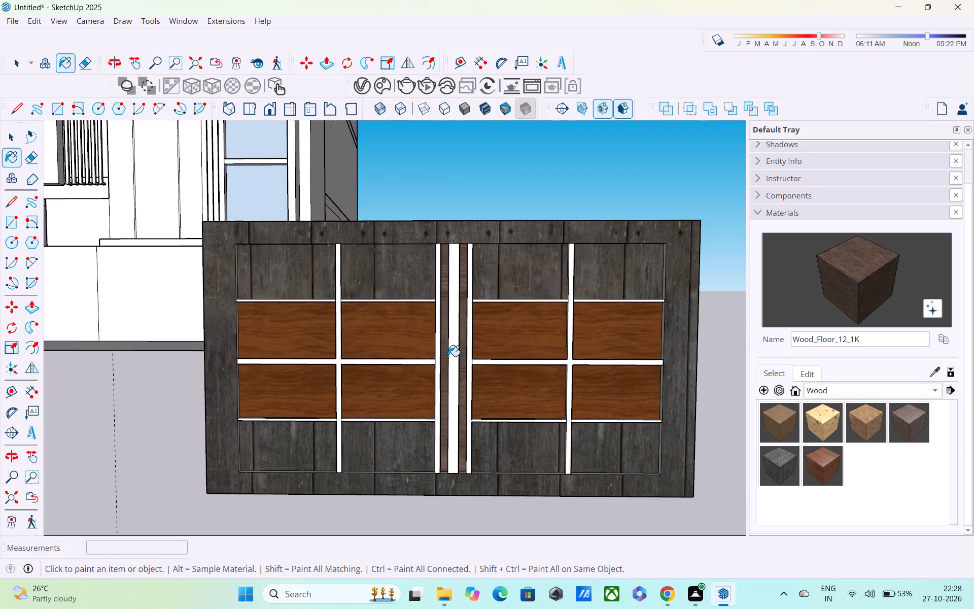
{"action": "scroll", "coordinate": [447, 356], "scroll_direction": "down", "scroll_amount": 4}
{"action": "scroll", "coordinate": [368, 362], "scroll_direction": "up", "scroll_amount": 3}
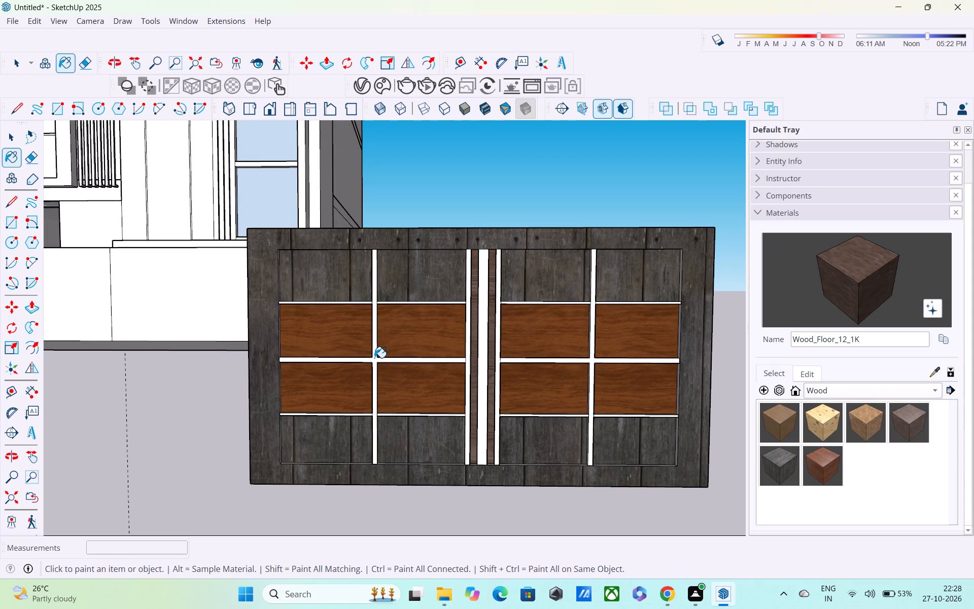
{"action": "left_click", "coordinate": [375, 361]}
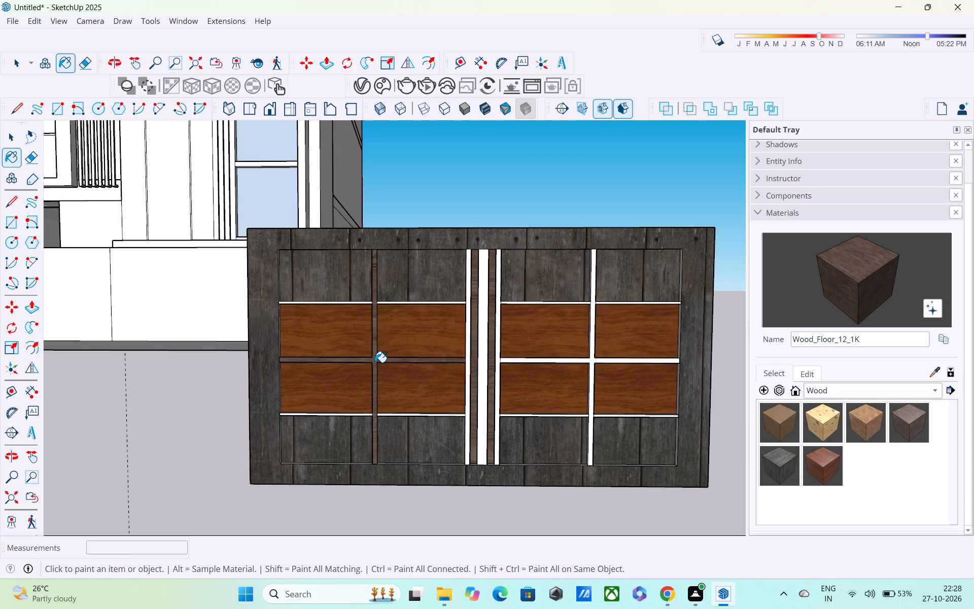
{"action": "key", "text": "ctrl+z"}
Select the entire gate with all its connected geometry and make it a group.
{"action": "scroll", "coordinate": [470, 345], "scroll_direction": "up", "scroll_amount": 2}
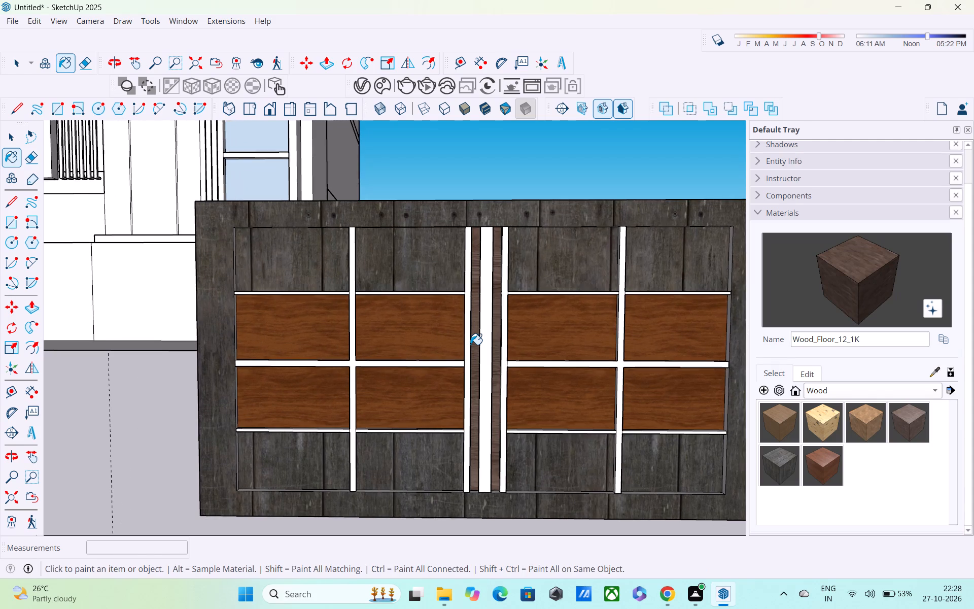
{"action": "scroll", "coordinate": [470, 345], "scroll_direction": "down", "scroll_amount": 10}
{"action": "middle_click_drag", "start_coordinate": [504, 376], "coordinate": [335, 446]}
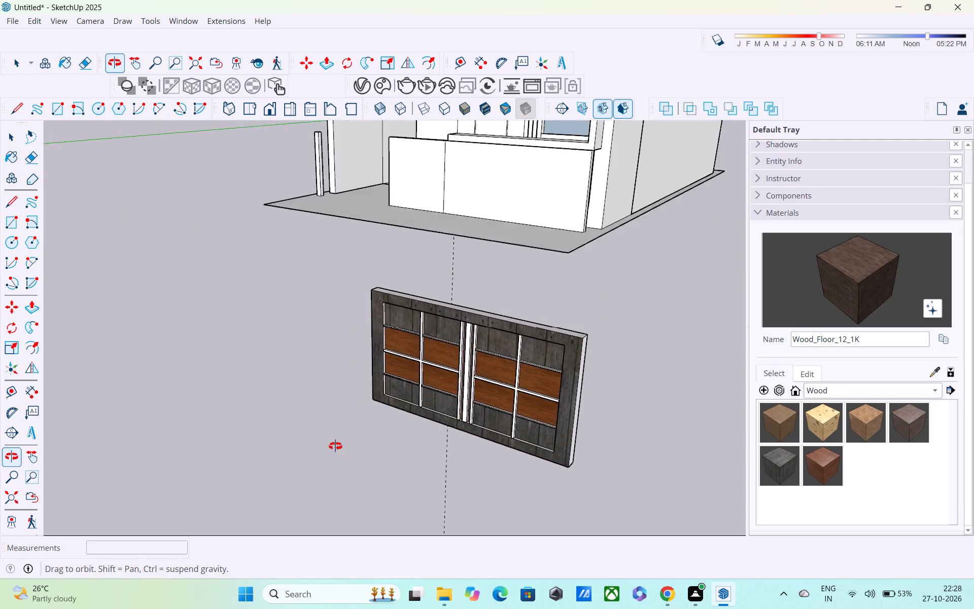
{"action": "middle_click_drag", "start_coordinate": [335, 446], "coordinate": [330, 434]}
{"action": "key", "text": "space"}
{"action": "scroll", "coordinate": [520, 398], "scroll_direction": "down", "scroll_amount": 2}
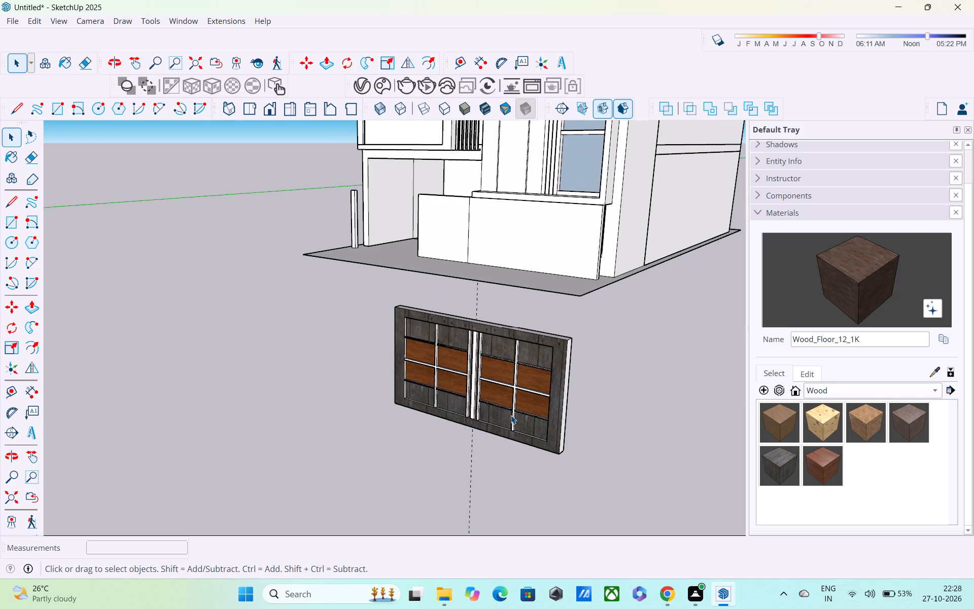
{"action": "key", "text": "m"}
{"action": "scroll", "coordinate": [443, 406], "scroll_direction": "up", "scroll_amount": 1}
{"action": "middle_click_drag", "start_coordinate": [426, 405], "coordinate": [755, 382]}
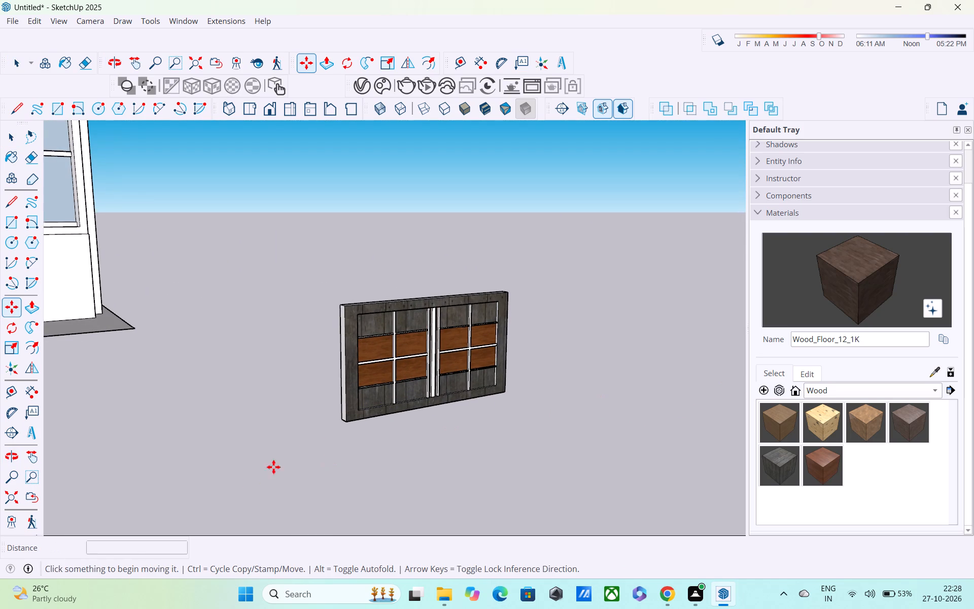
{"action": "scroll", "coordinate": [342, 420], "scroll_direction": "up", "scroll_amount": 7}
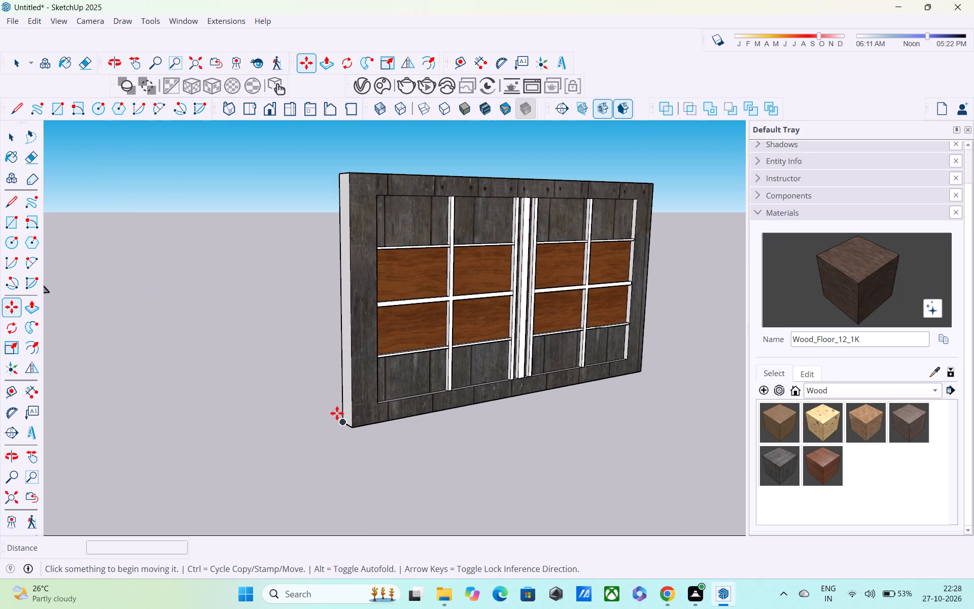
{"action": "middle_click_drag", "start_coordinate": [336, 412], "coordinate": [425, 425]}
{"action": "key", "text": "space"}
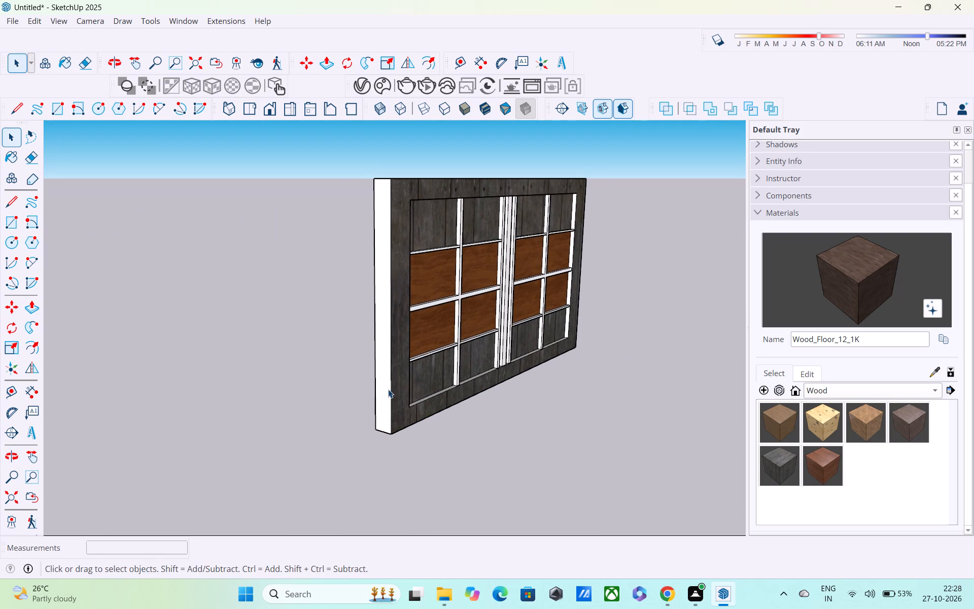
{"action": "triple_click", "coordinate": [388, 389]}
{"action": "double_click", "coordinate": [387, 389]}
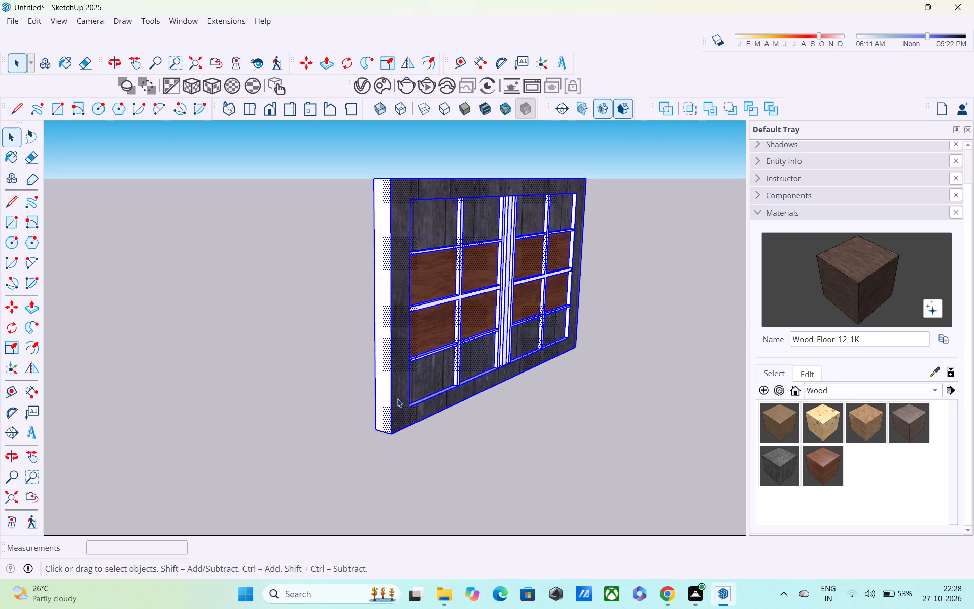
{"action": "right_click_drag", "start_coordinate": [392, 403], "coordinate": [391, 410]}
{"action": "left_click", "coordinate": [436, 253]}
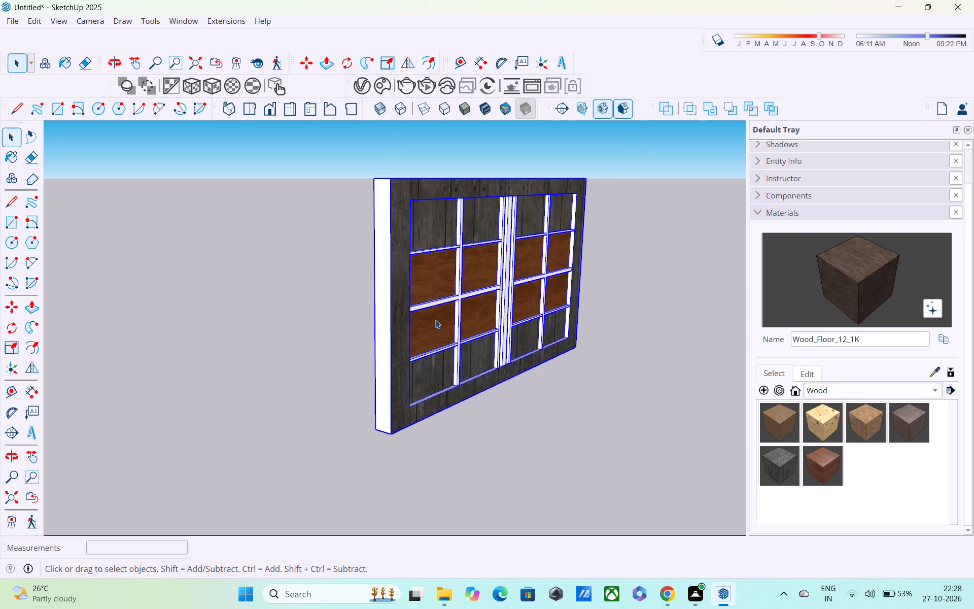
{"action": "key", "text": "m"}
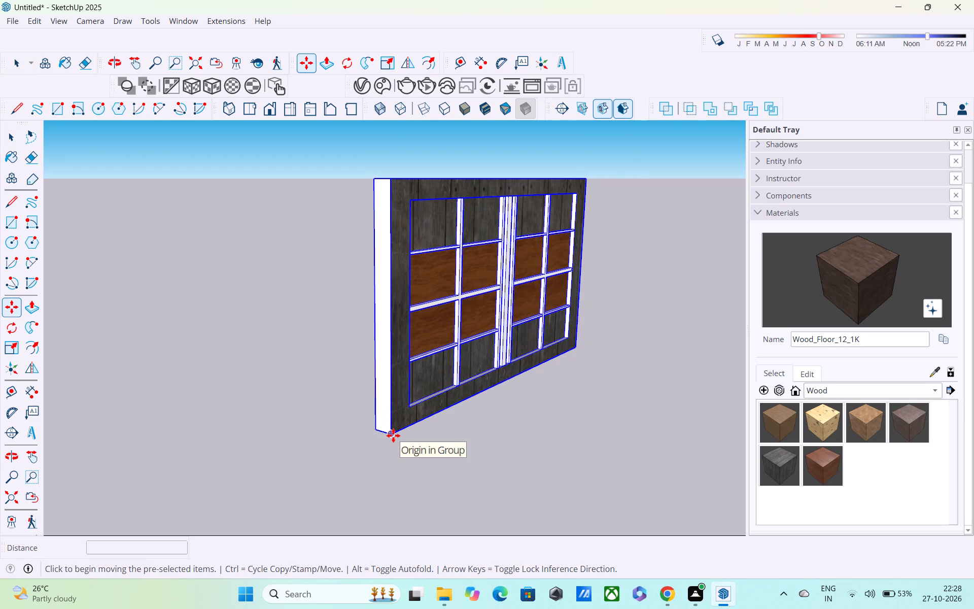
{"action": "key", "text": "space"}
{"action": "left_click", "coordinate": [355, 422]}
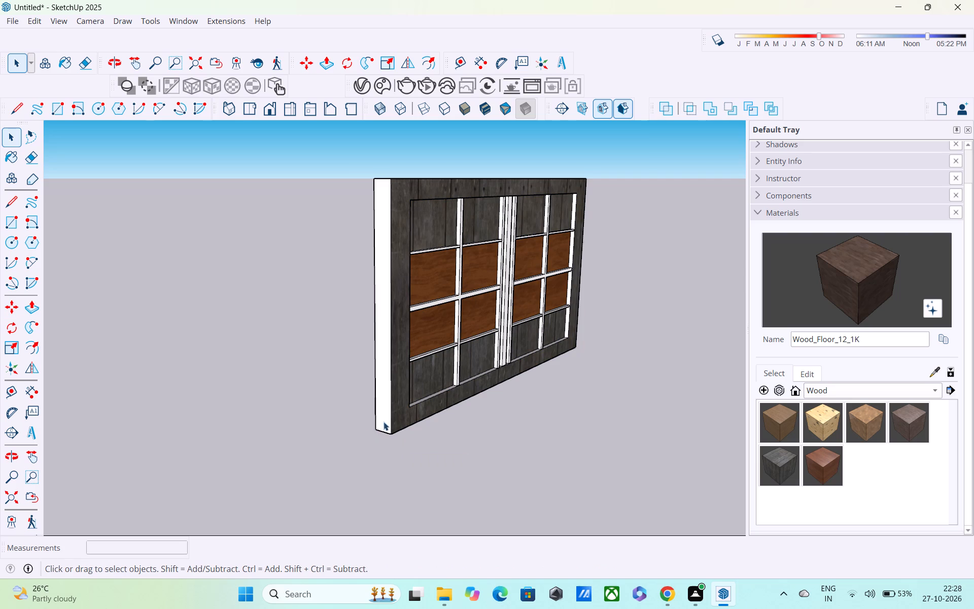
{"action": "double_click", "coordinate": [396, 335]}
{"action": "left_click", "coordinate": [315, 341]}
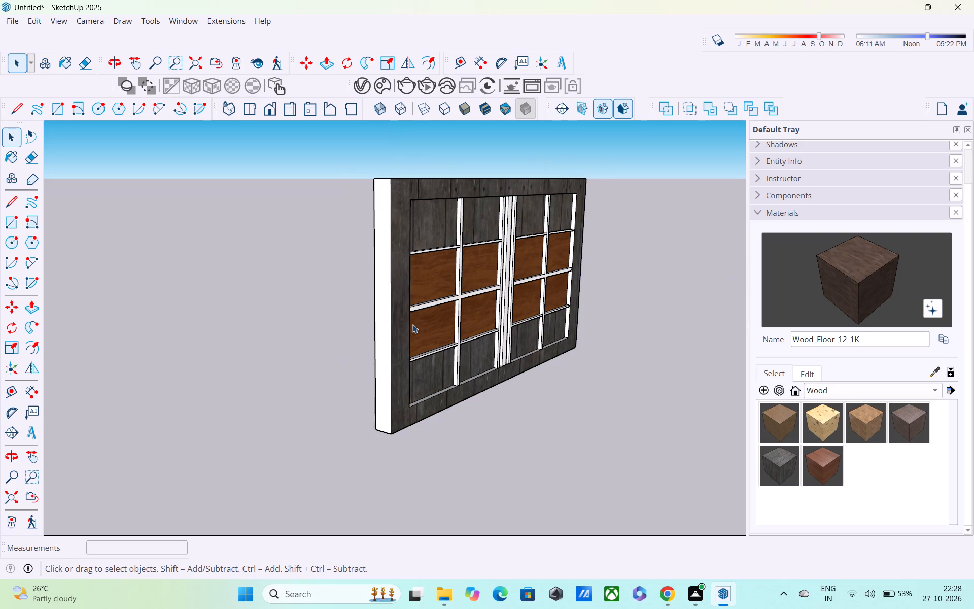
Explode the gate group into loose geometry.
{"action": "left_click", "coordinate": [423, 323]}
{"action": "double_click", "coordinate": [392, 323]}
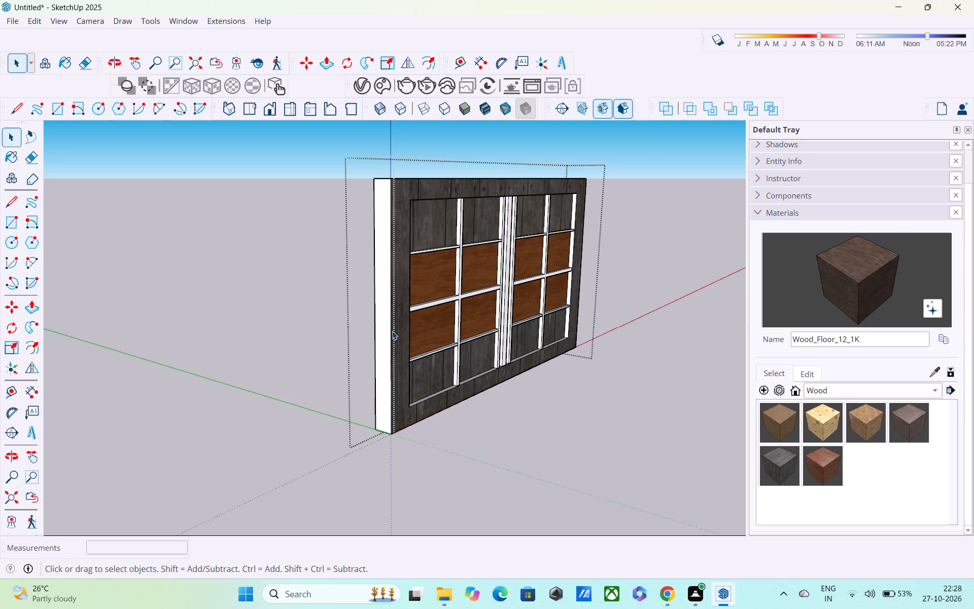
{"action": "right_click_drag", "start_coordinate": [371, 332], "coordinate": [366, 330]}
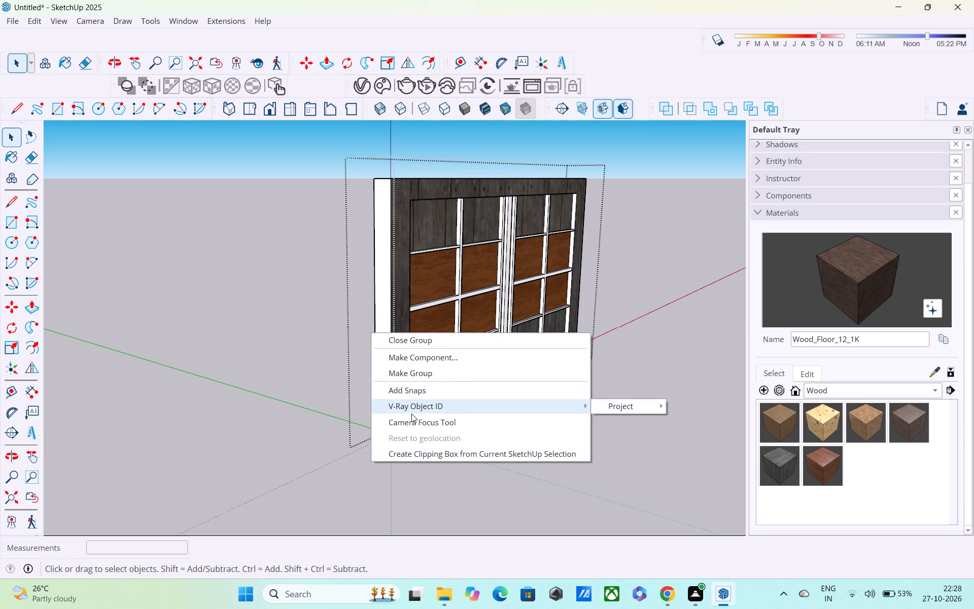
{"action": "left_click", "coordinate": [339, 334]}
{"action": "left_click", "coordinate": [340, 327]}
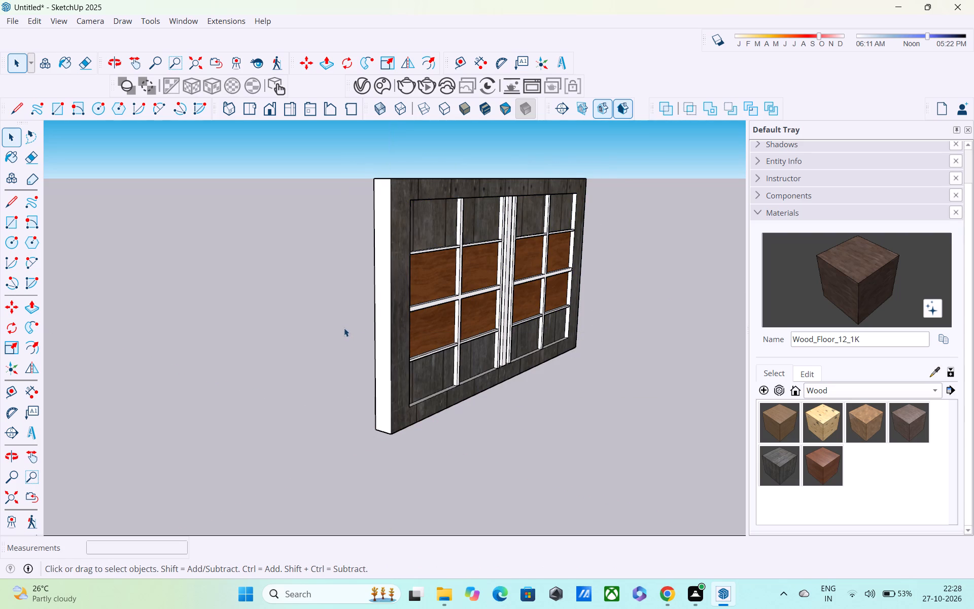
{"action": "left_click", "coordinate": [307, 328]}
{"action": "left_click", "coordinate": [388, 338]}
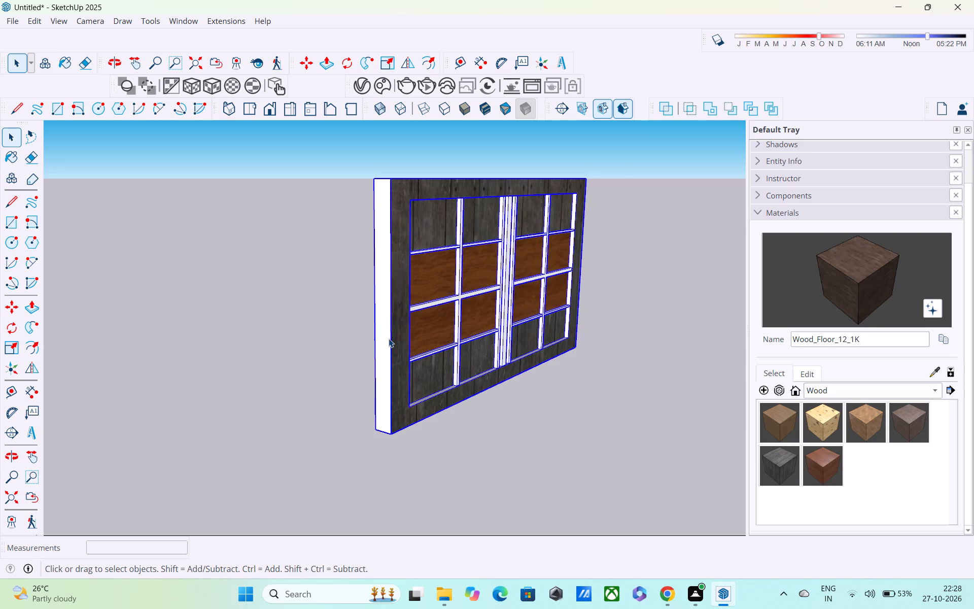
{"action": "right_click", "coordinate": [389, 339]}
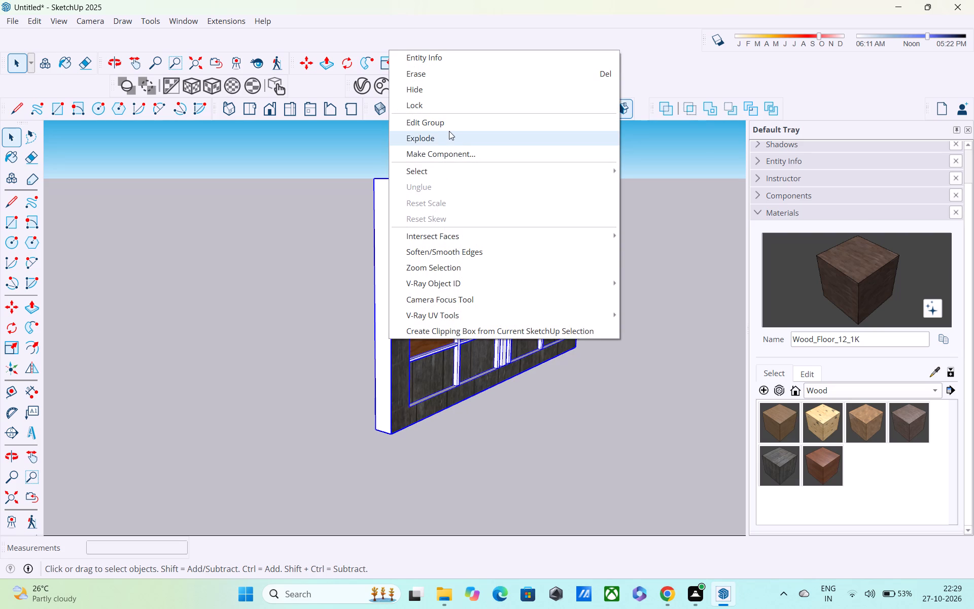
{"action": "left_click", "coordinate": [449, 131]}
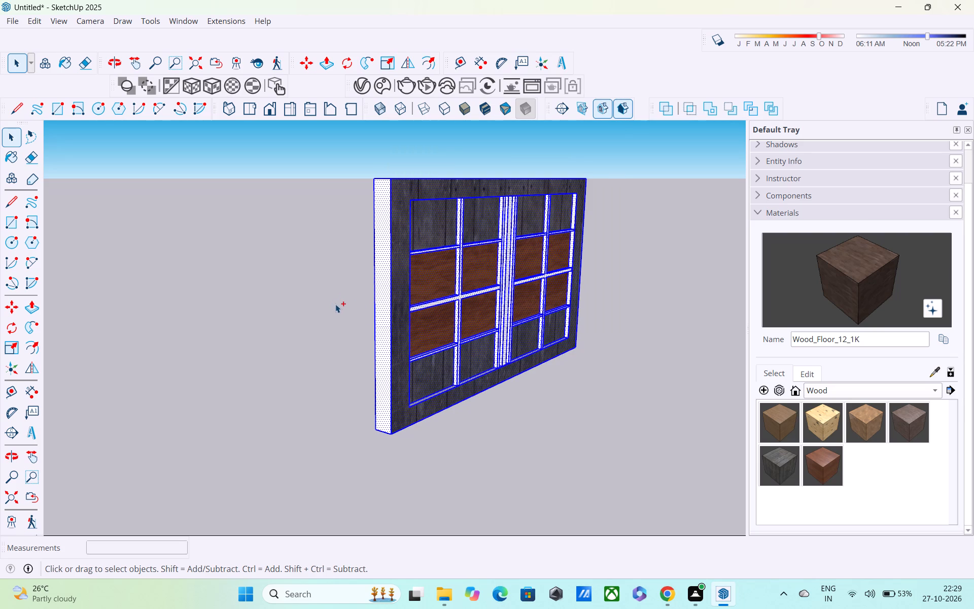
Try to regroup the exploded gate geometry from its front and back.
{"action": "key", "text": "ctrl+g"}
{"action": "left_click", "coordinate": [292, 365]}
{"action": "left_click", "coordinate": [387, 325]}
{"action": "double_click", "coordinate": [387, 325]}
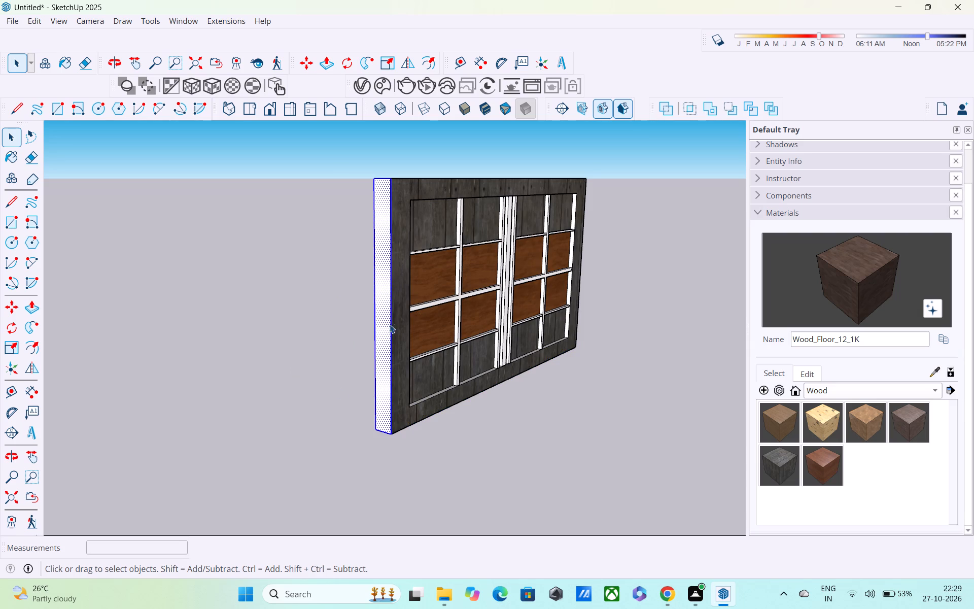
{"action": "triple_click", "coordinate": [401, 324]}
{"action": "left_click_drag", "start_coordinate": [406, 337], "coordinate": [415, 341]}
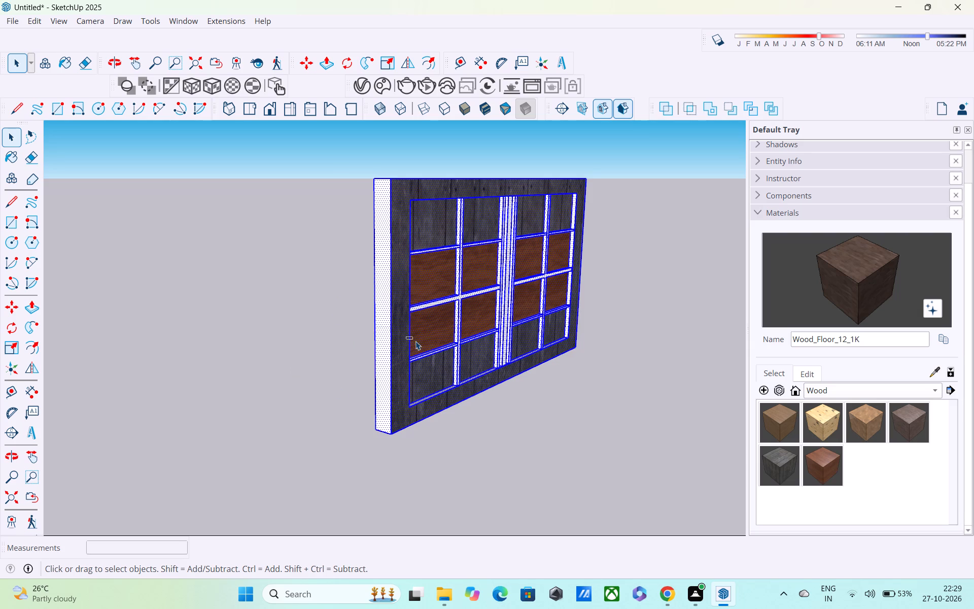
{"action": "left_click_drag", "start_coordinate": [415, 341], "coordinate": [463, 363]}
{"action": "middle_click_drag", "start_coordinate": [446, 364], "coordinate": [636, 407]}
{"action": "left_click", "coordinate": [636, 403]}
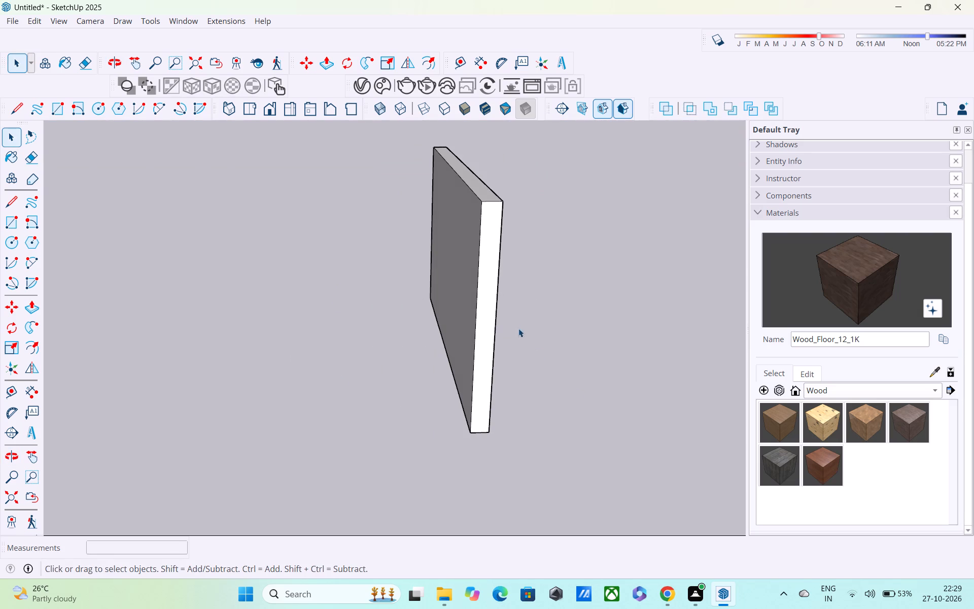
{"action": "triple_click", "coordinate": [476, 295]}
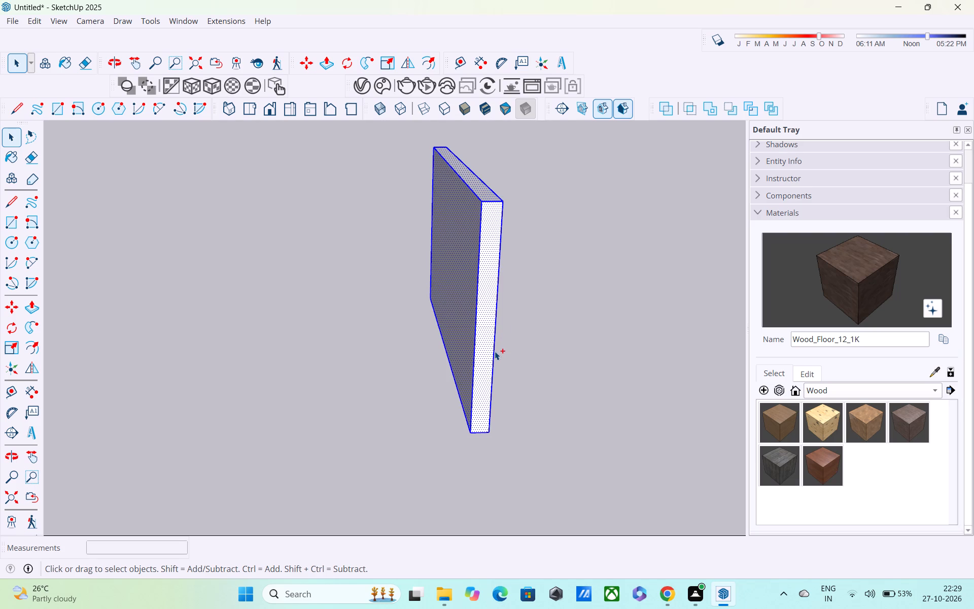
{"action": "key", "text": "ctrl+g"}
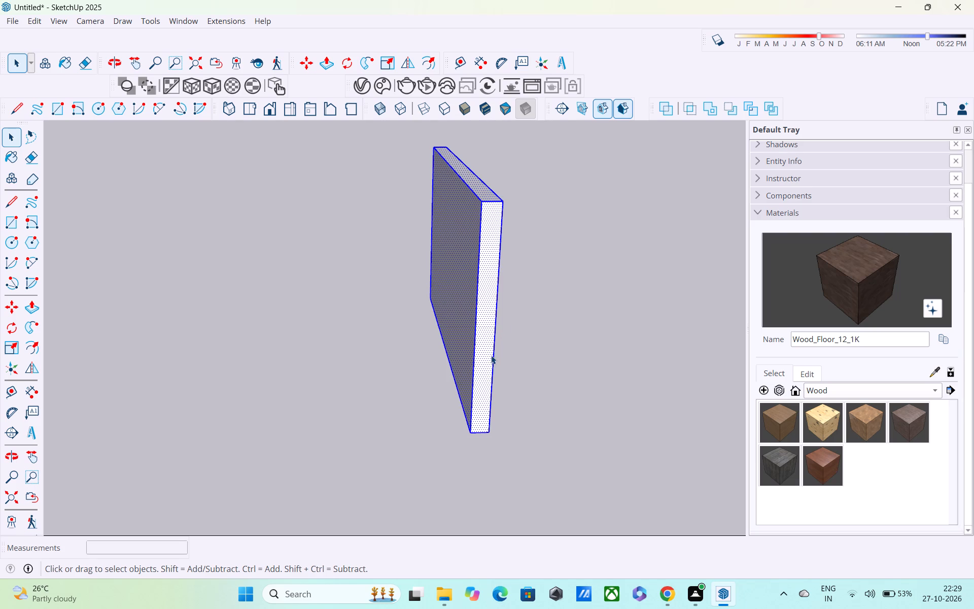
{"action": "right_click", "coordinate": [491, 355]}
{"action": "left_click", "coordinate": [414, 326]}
Select the gate with all its connected geometry and make it a group.
{"action": "middle_click_drag", "start_coordinate": [592, 321], "coordinate": [456, 328]}
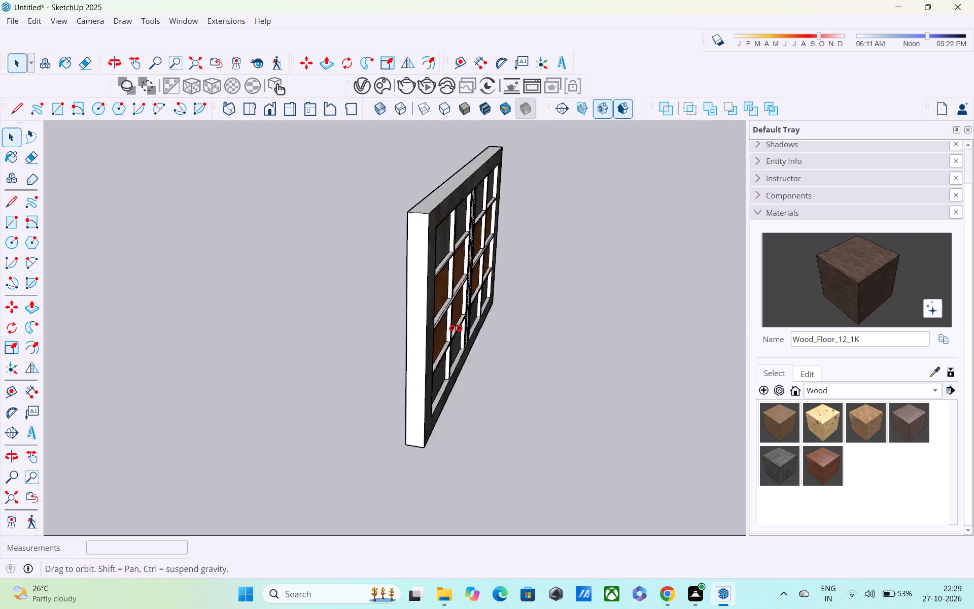
{"action": "middle_click_drag", "start_coordinate": [456, 328], "coordinate": [363, 325]}
{"action": "left_click", "coordinate": [324, 300]}
{"action": "double_click", "coordinate": [324, 301]}
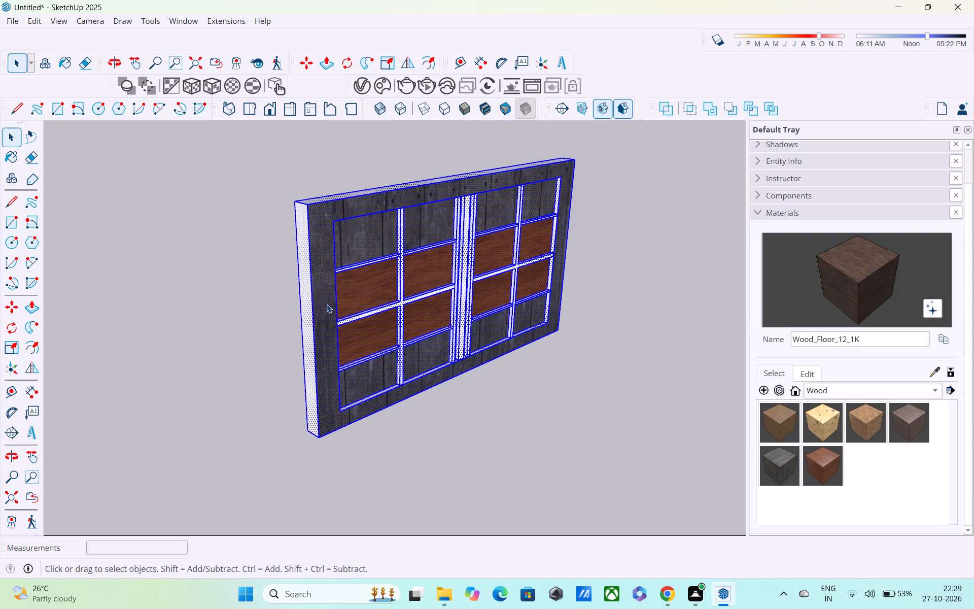
{"action": "triple_click", "coordinate": [327, 305]}
{"action": "left_click", "coordinate": [328, 306]}
{"action": "triple_click", "coordinate": [328, 306]}
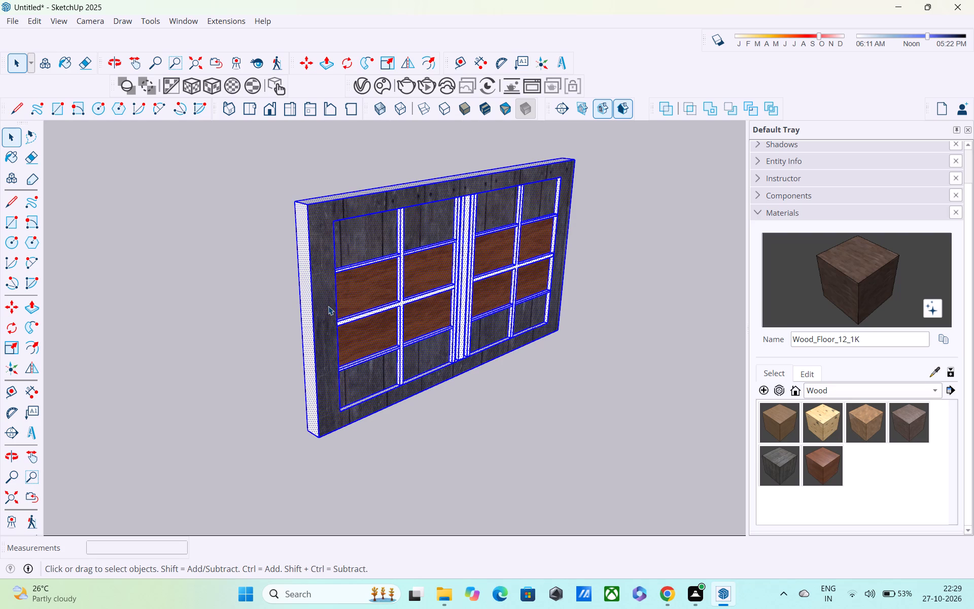
{"action": "double_click", "coordinate": [329, 307]}
{"action": "right_click", "coordinate": [329, 307]}
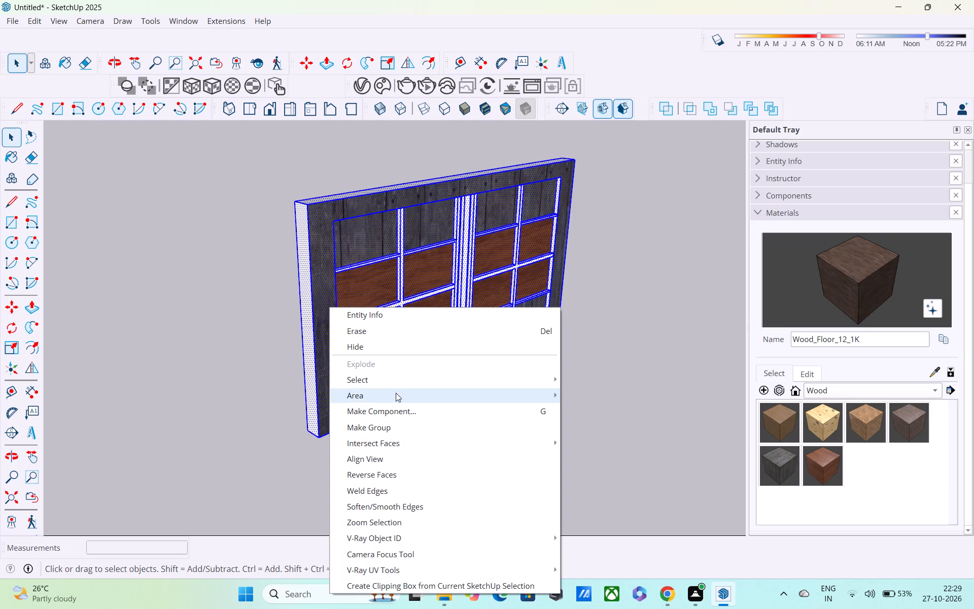
{"action": "left_click", "coordinate": [401, 425]}
Move the gate group by its bottom front corner to the base of the narrow post at the front wall's entrance opening.
{"action": "middle_click_drag", "start_coordinate": [406, 418], "coordinate": [351, 323]}
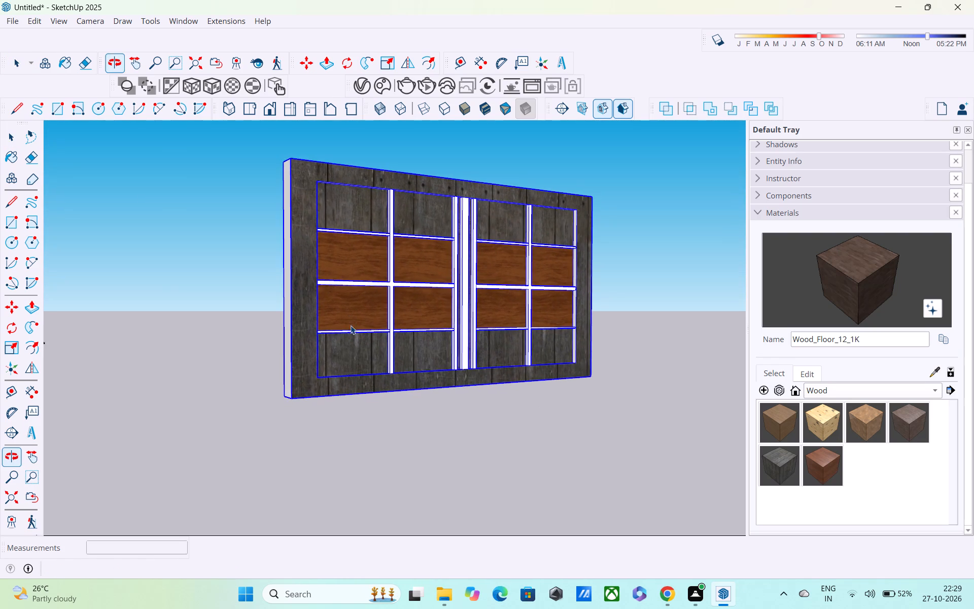
{"action": "key", "text": "m"}
{"action": "scroll", "coordinate": [329, 417], "scroll_direction": "up", "scroll_amount": 2}
{"action": "scroll", "coordinate": [280, 397], "scroll_direction": "up", "scroll_amount": 1}
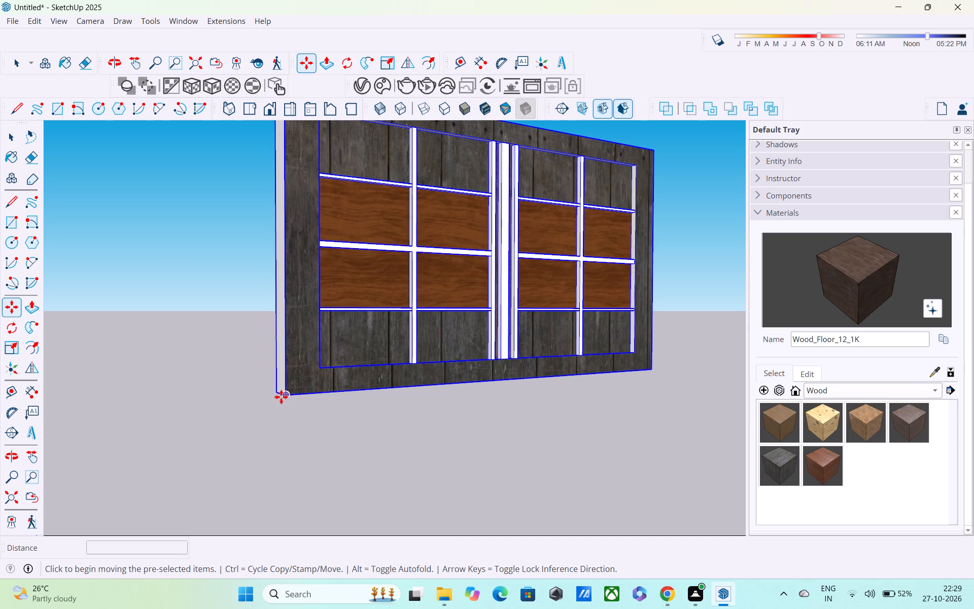
{"action": "left_click", "coordinate": [285, 397]}
{"action": "scroll", "coordinate": [232, 421], "scroll_direction": "down", "scroll_amount": 10}
{"action": "scroll", "coordinate": [174, 438], "scroll_direction": "down", "scroll_amount": 13}
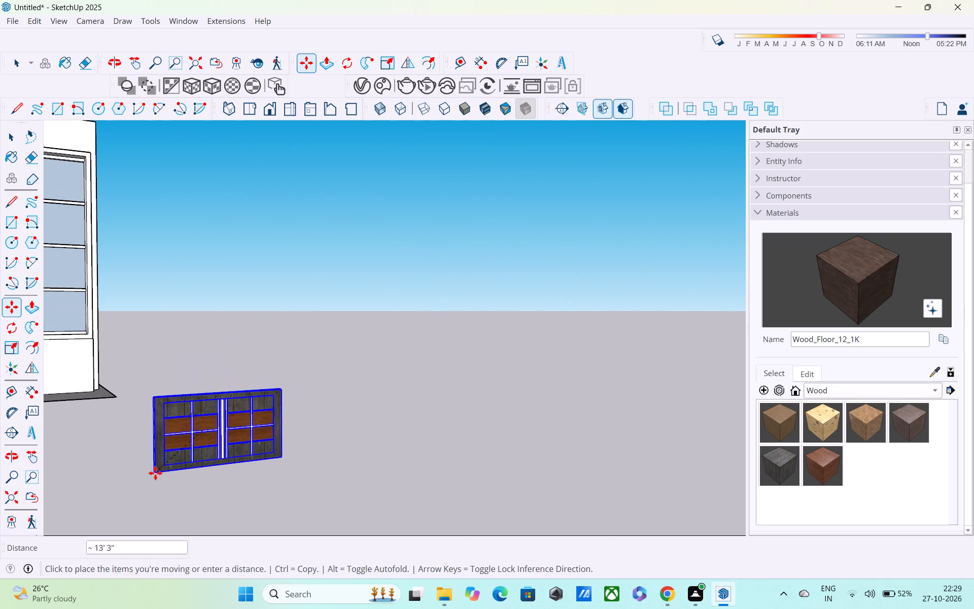
{"action": "middle_click_drag", "start_coordinate": [155, 473], "coordinate": [512, 403], "text": "shift"}
{"action": "scroll", "coordinate": [317, 404], "scroll_direction": "down", "scroll_amount": 3}
{"action": "middle_click_drag", "start_coordinate": [303, 408], "coordinate": [585, 412], "text": "shift"}
{"action": "middle_click_drag", "start_coordinate": [397, 411], "coordinate": [226, 477]}
{"action": "scroll", "coordinate": [250, 391], "scroll_direction": "up", "scroll_amount": 4}
{"action": "scroll", "coordinate": [248, 317], "scroll_direction": "up", "scroll_amount": 1}
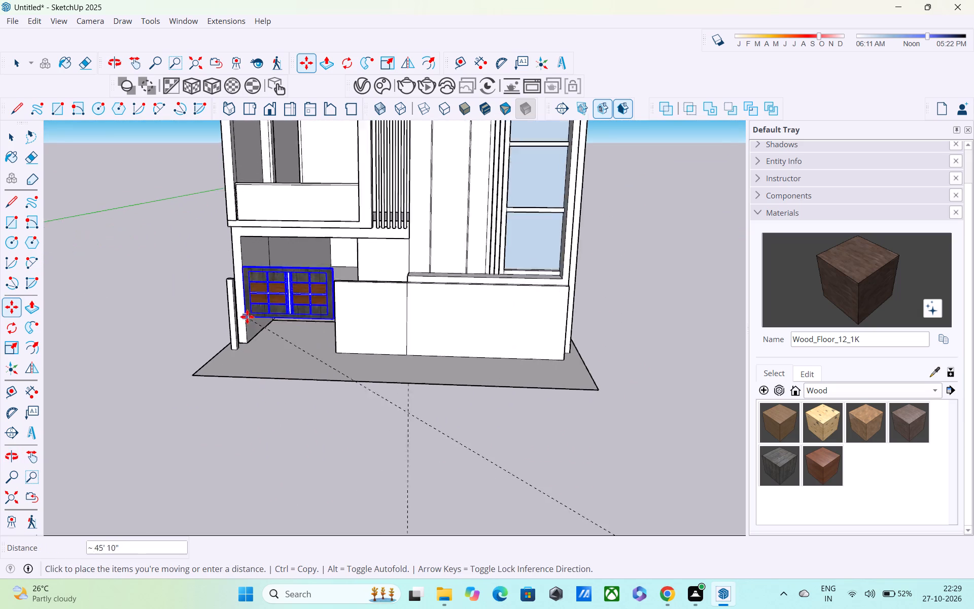
{"action": "scroll", "coordinate": [247, 317], "scroll_direction": "up", "scroll_amount": 6}
{"action": "scroll", "coordinate": [237, 362], "scroll_direction": "up", "scroll_amount": 4}
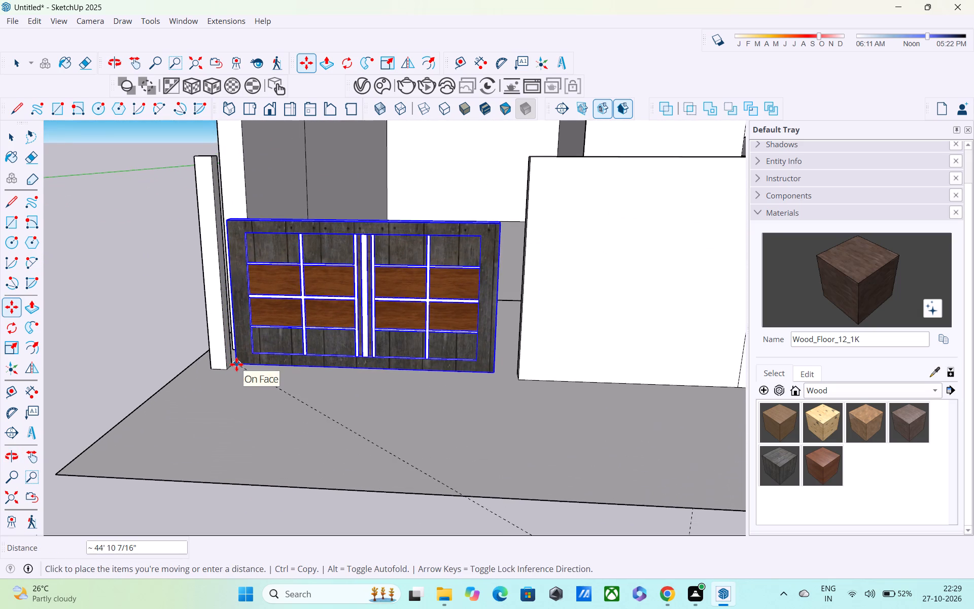
{"action": "left_click", "coordinate": [229, 370]}
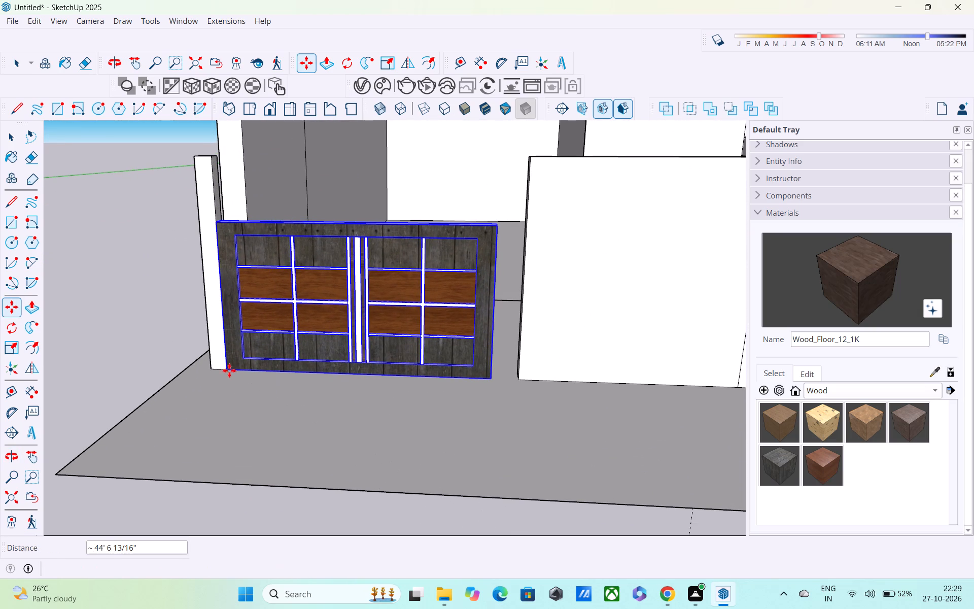
Scale the gate's height along the blue axis by about 1.43 to match the adjoining front wall.
{"action": "key", "text": "s"}
{"action": "middle_click_drag", "start_coordinate": [327, 300], "coordinate": [337, 308]}
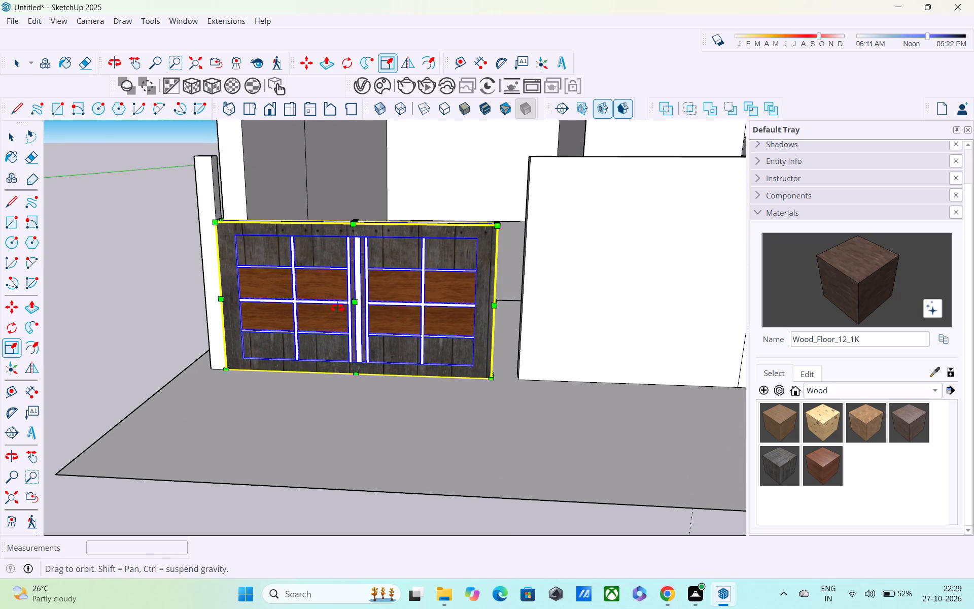
{"action": "middle_click_drag", "start_coordinate": [337, 308], "coordinate": [572, 506]}
{"action": "scroll", "coordinate": [388, 346], "scroll_direction": "up", "scroll_amount": 4}
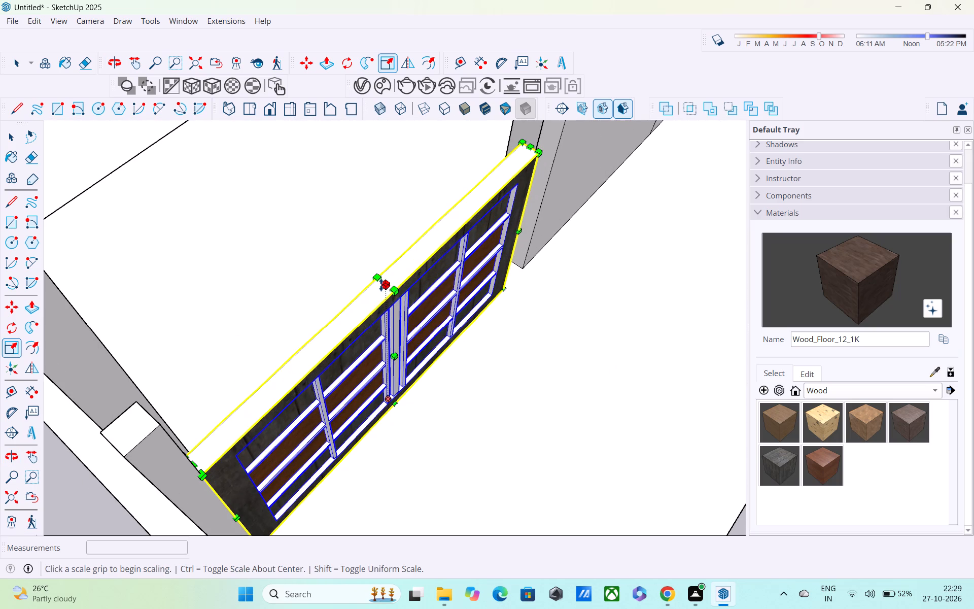
{"action": "left_click", "coordinate": [381, 285]}
{"action": "scroll", "coordinate": [390, 243], "scroll_direction": "down", "scroll_amount": 2}
{"action": "middle_click_drag", "start_coordinate": [396, 251], "coordinate": [399, 253]}
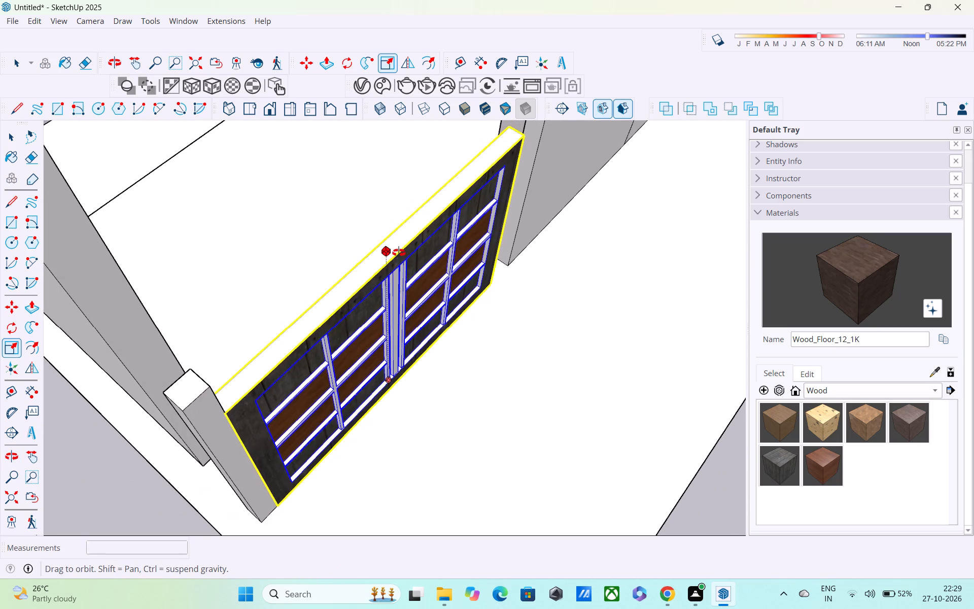
{"action": "middle_click_drag", "start_coordinate": [399, 253], "coordinate": [299, 430]}
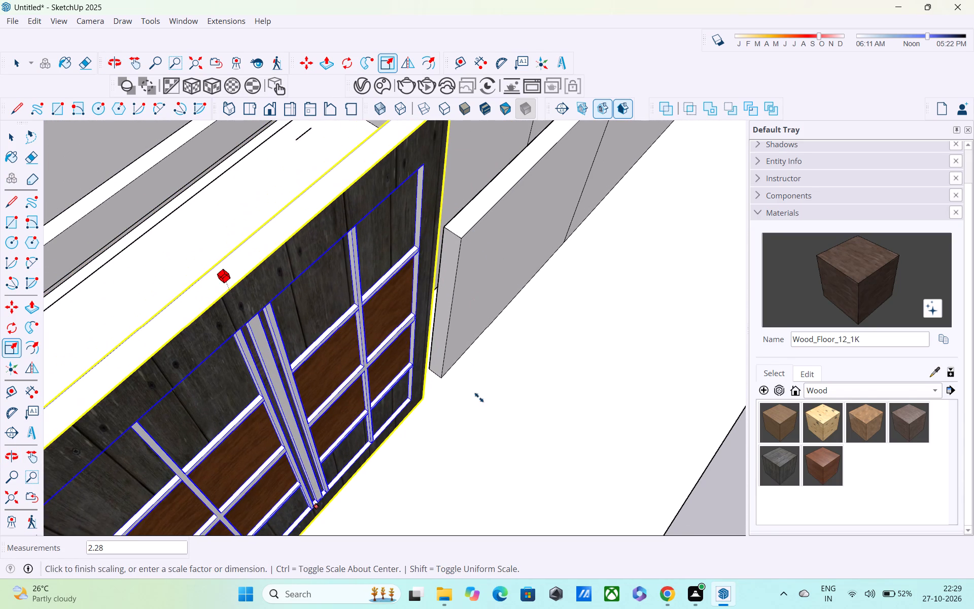
{"action": "scroll", "coordinate": [482, 405], "scroll_direction": "down", "scroll_amount": 10}
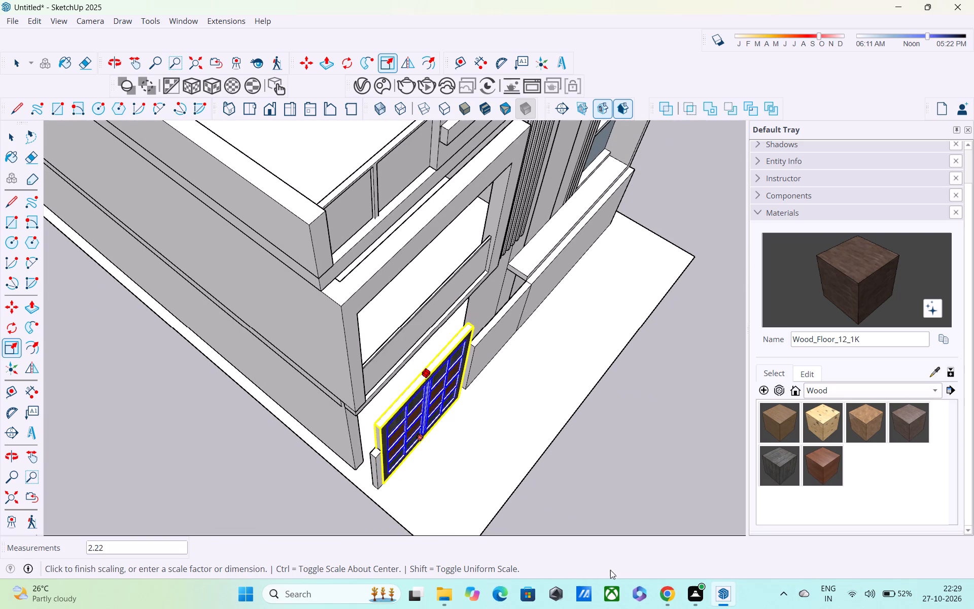
{"action": "left_click", "coordinate": [477, 409]}
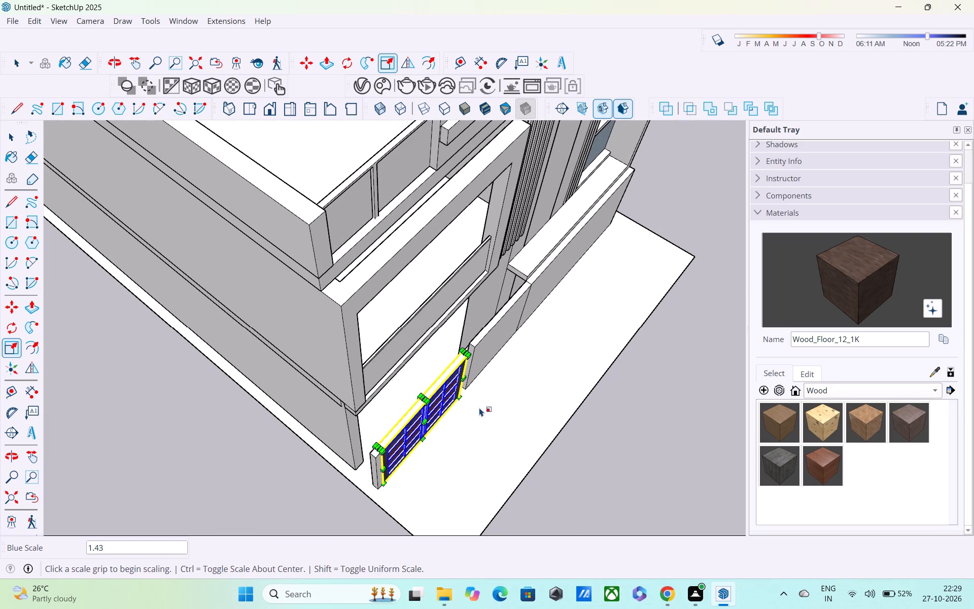
Scale the gate's width along the red axis so its free side meets the end of the front wall.
{"action": "middle_click_drag", "start_coordinate": [456, 392], "coordinate": [369, 264]}
{"action": "scroll", "coordinate": [450, 330], "scroll_direction": "up", "scroll_amount": 5}
{"action": "middle_click_drag", "start_coordinate": [417, 323], "coordinate": [407, 296]}
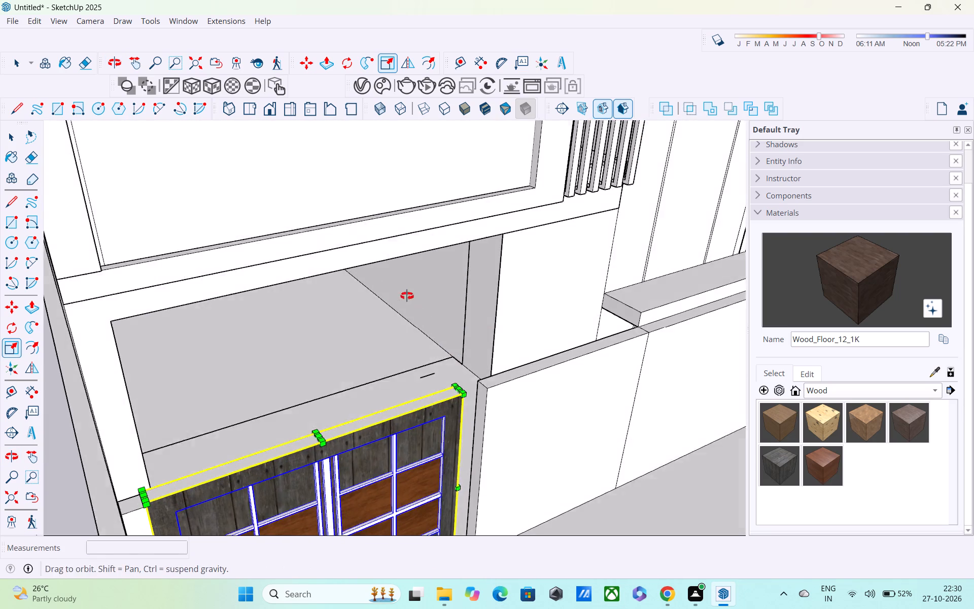
{"action": "middle_click_drag", "start_coordinate": [407, 296], "coordinate": [406, 279]}
{"action": "scroll", "coordinate": [425, 305], "scroll_direction": "down", "scroll_amount": 2}
{"action": "middle_click_drag", "start_coordinate": [436, 358], "coordinate": [436, 237], "text": "shift"}
{"action": "scroll", "coordinate": [459, 278], "scroll_direction": "up", "scroll_amount": 1}
{"action": "middle_click_drag", "start_coordinate": [461, 281], "coordinate": [275, 318]}
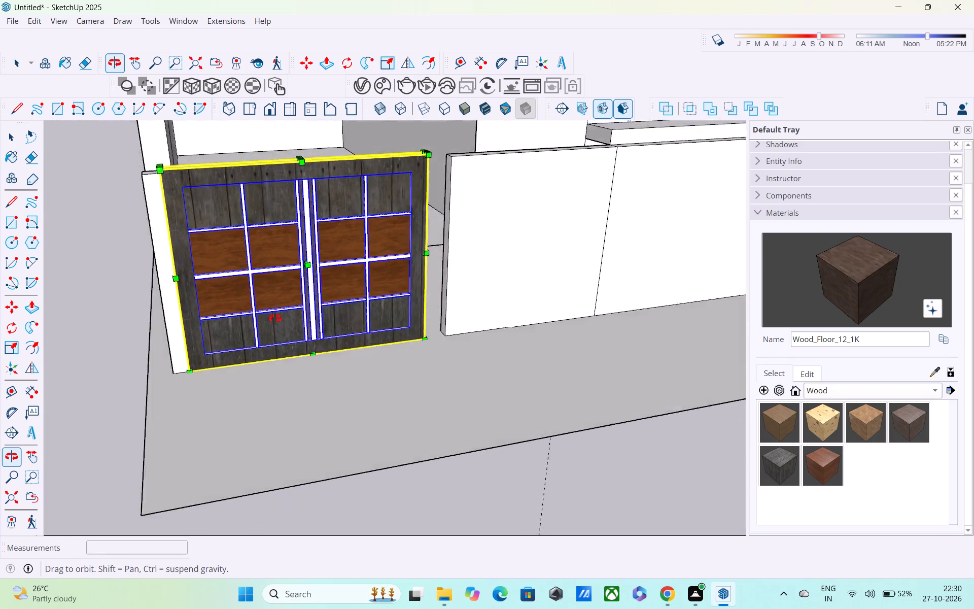
{"action": "middle_click_drag", "start_coordinate": [275, 318], "coordinate": [182, 325]}
{"action": "scroll", "coordinate": [293, 281], "scroll_direction": "up", "scroll_amount": 4}
{"action": "scroll", "coordinate": [338, 257], "scroll_direction": "up", "scroll_amount": 4}
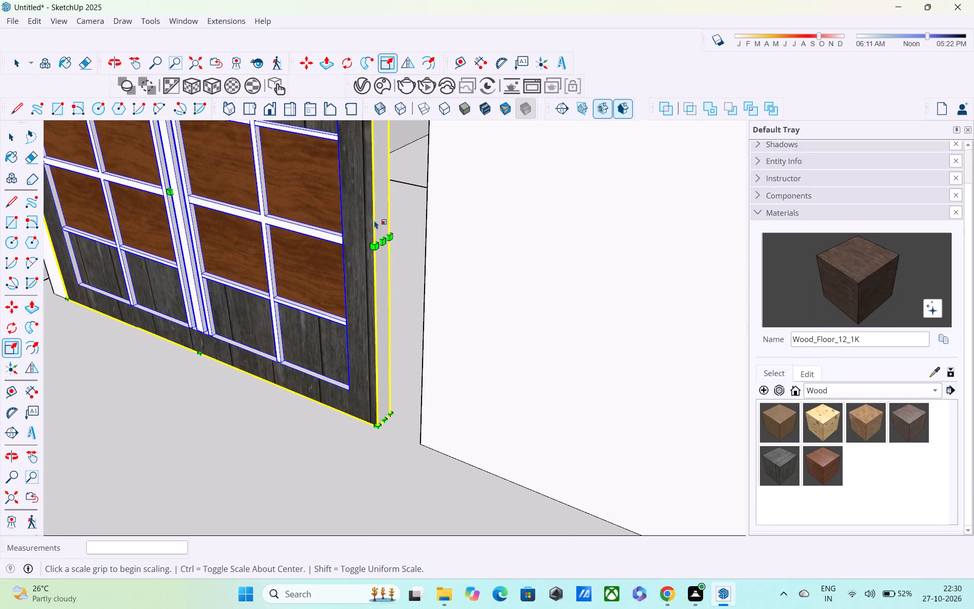
{"action": "left_click", "coordinate": [384, 239]}
{"action": "left_click", "coordinate": [435, 254]}
{"action": "scroll", "coordinate": [395, 265], "scroll_direction": "down", "scroll_amount": 2}
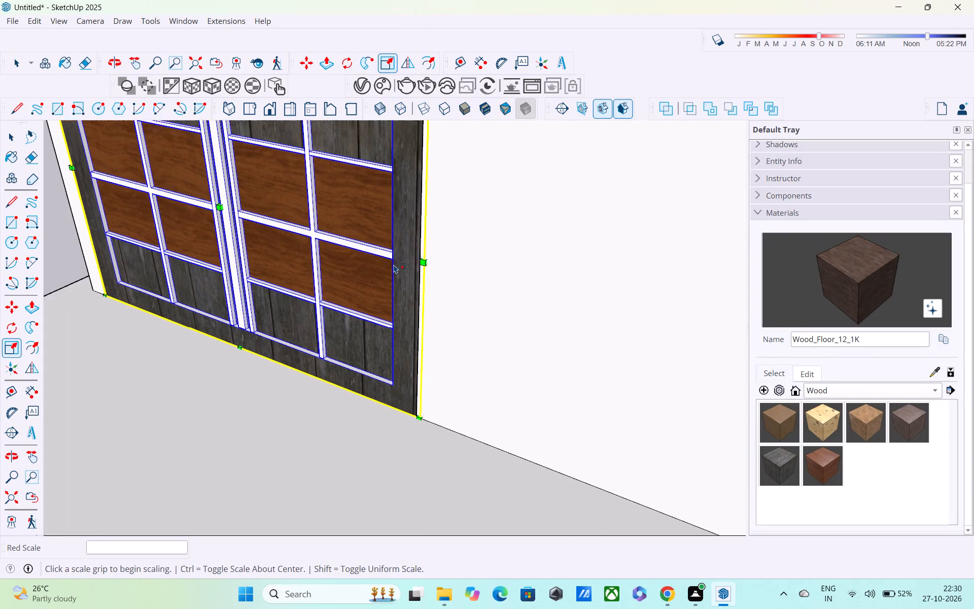
{"action": "scroll", "coordinate": [394, 264], "scroll_direction": "down", "scroll_amount": 2}
{"action": "middle_click_drag", "start_coordinate": [385, 270], "coordinate": [473, 395], "text": "shift"}
{"action": "scroll", "coordinate": [429, 330], "scroll_direction": "down", "scroll_amount": 1, "text": "shift"}
{"action": "middle_click_drag", "start_coordinate": [463, 309], "coordinate": [484, 220]}
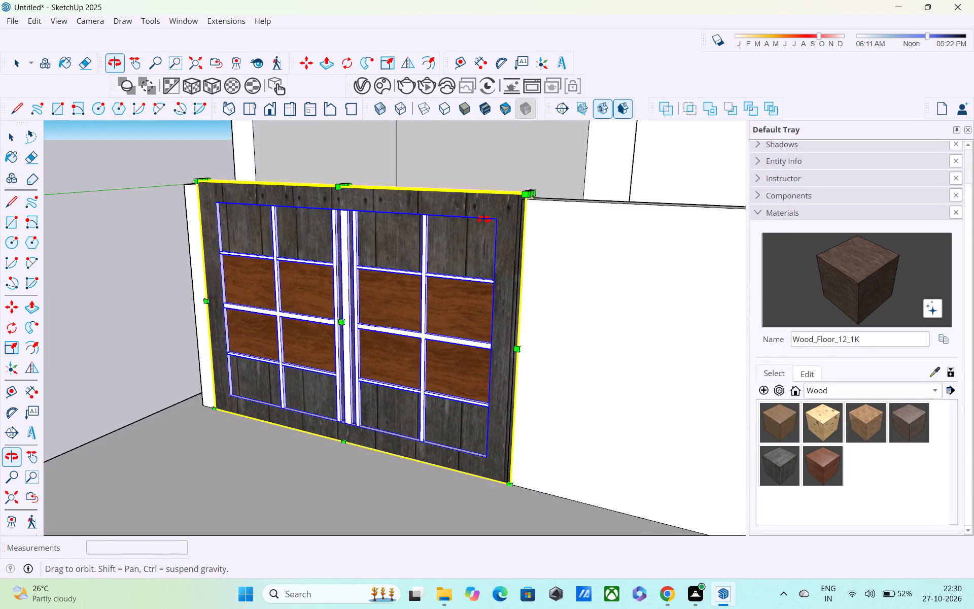
Examine from above and from the front how the gate group sits between the narrow post and the front wall.
{"action": "middle_click_drag", "start_coordinate": [484, 220], "coordinate": [485, 217]}
{"action": "key", "text": "space"}
{"action": "left_click", "coordinate": [154, 338]}
{"action": "middle_click_drag", "start_coordinate": [256, 314], "coordinate": [312, 342]}
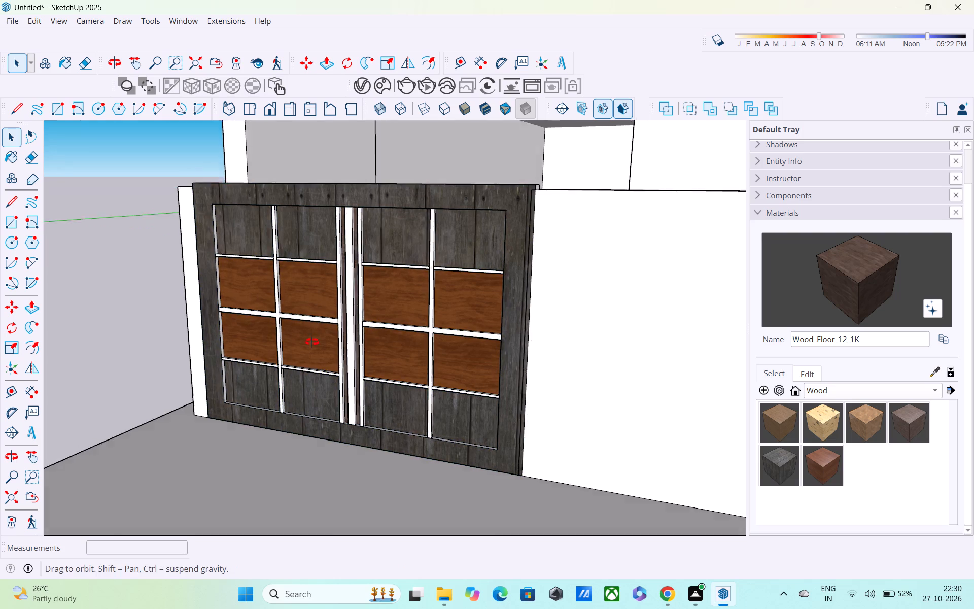
{"action": "middle_click_drag", "start_coordinate": [312, 342], "coordinate": [507, 382]}
{"action": "middle_click_drag", "start_coordinate": [368, 244], "coordinate": [541, 417]}
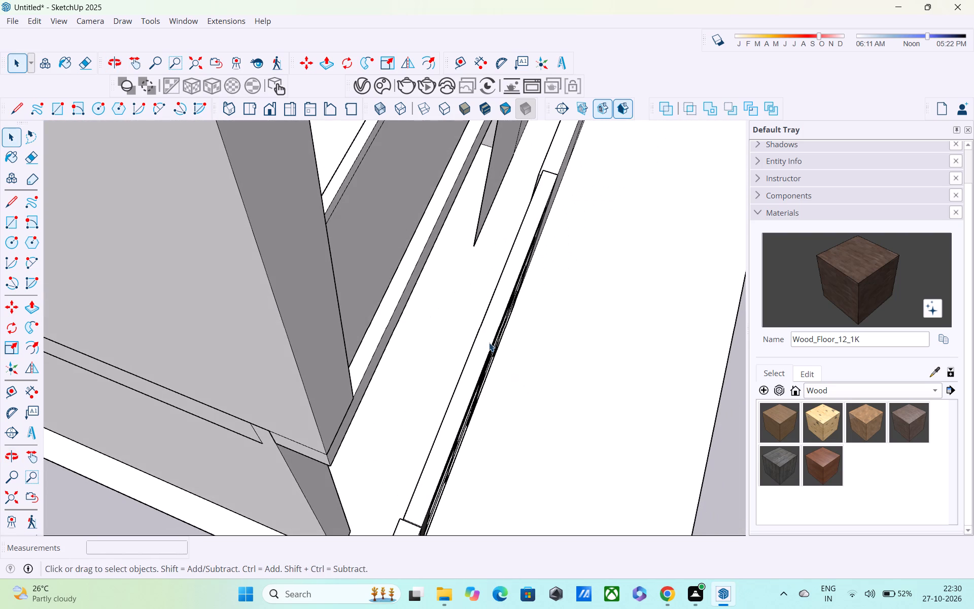
{"action": "left_click", "coordinate": [489, 343]}
{"action": "double_click", "coordinate": [489, 343]}
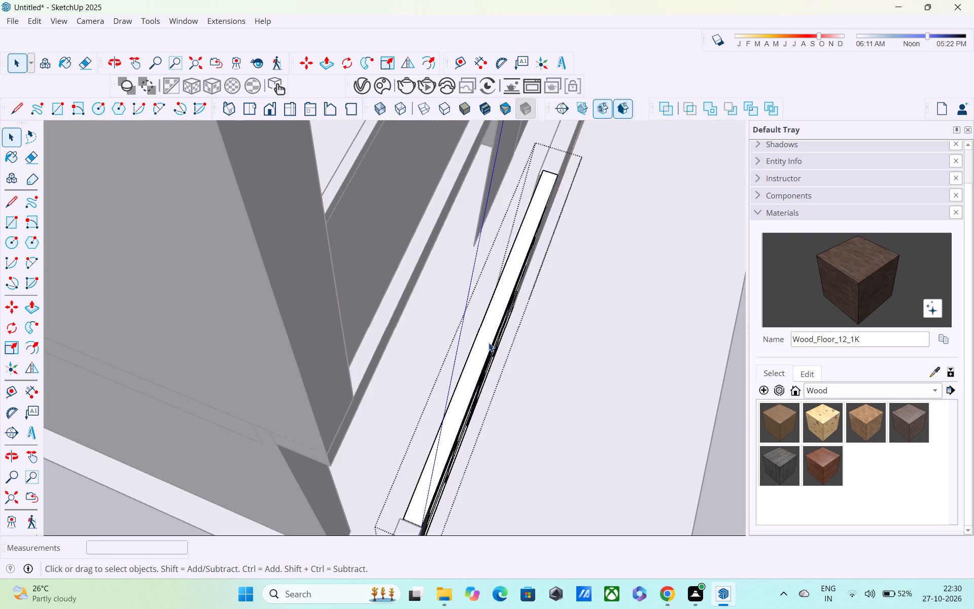
{"action": "left_click", "coordinate": [489, 343]}
{"action": "left_click", "coordinate": [577, 354]}
{"action": "left_click", "coordinate": [497, 347]}
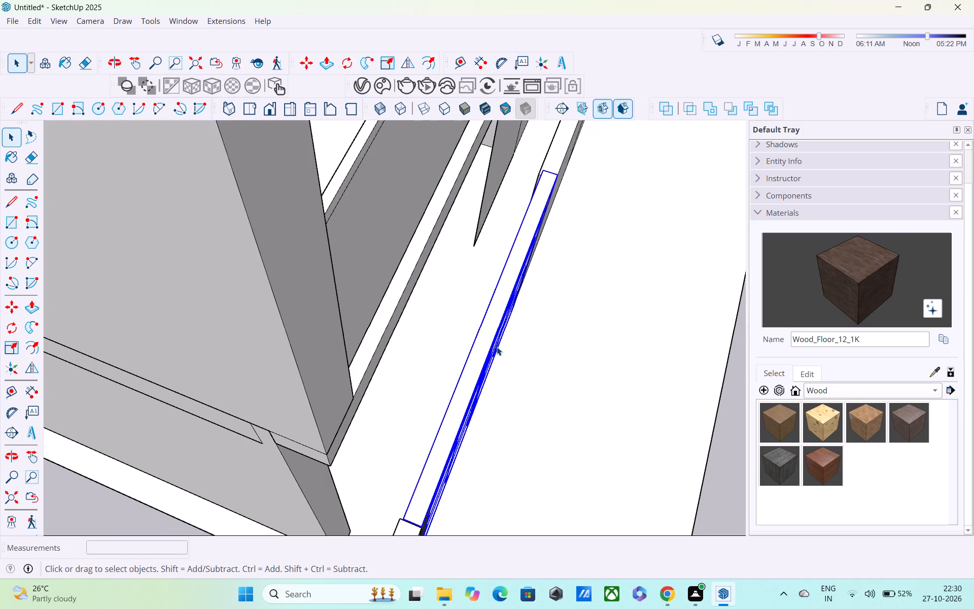
{"action": "scroll", "coordinate": [511, 330], "scroll_direction": "down", "scroll_amount": 5}
{"action": "scroll", "coordinate": [533, 331], "scroll_direction": "up", "scroll_amount": 1}
{"action": "middle_click_drag", "start_coordinate": [531, 327], "coordinate": [519, 310]}
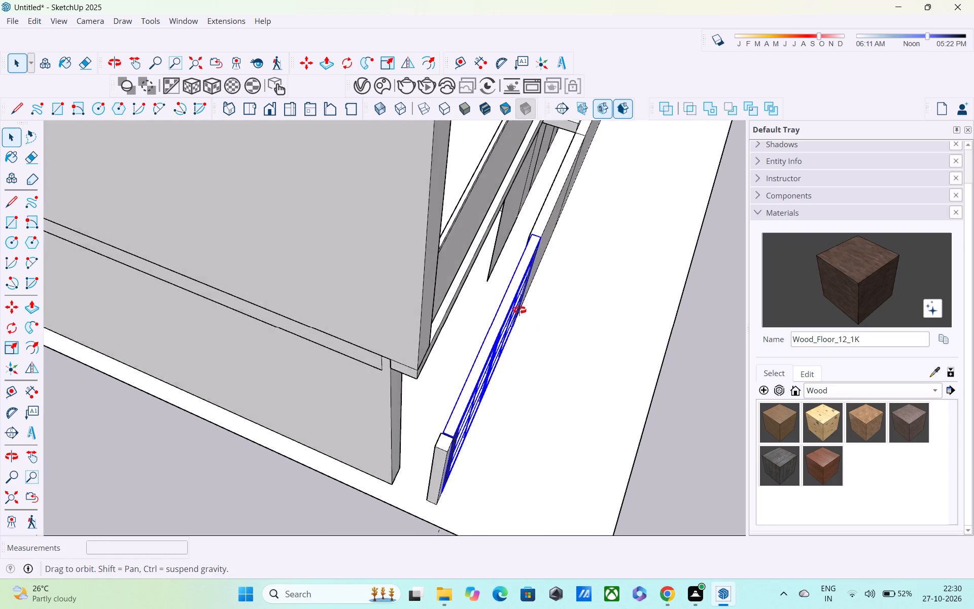
{"action": "middle_click_drag", "start_coordinate": [519, 310], "coordinate": [517, 306]}
{"action": "scroll", "coordinate": [515, 297], "scroll_direction": "down", "scroll_amount": 6}
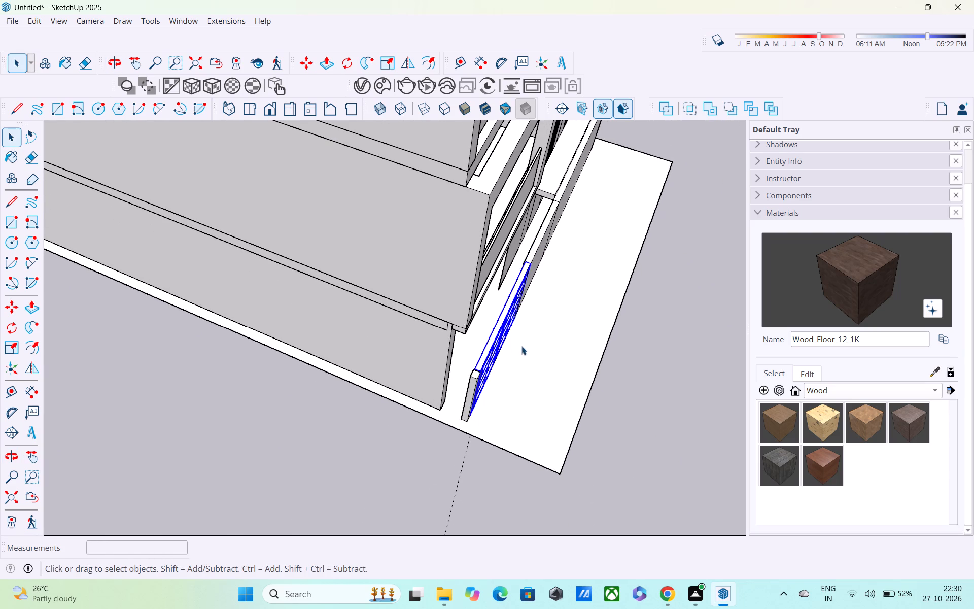
{"action": "scroll", "coordinate": [521, 346], "scroll_direction": "down", "scroll_amount": 3}
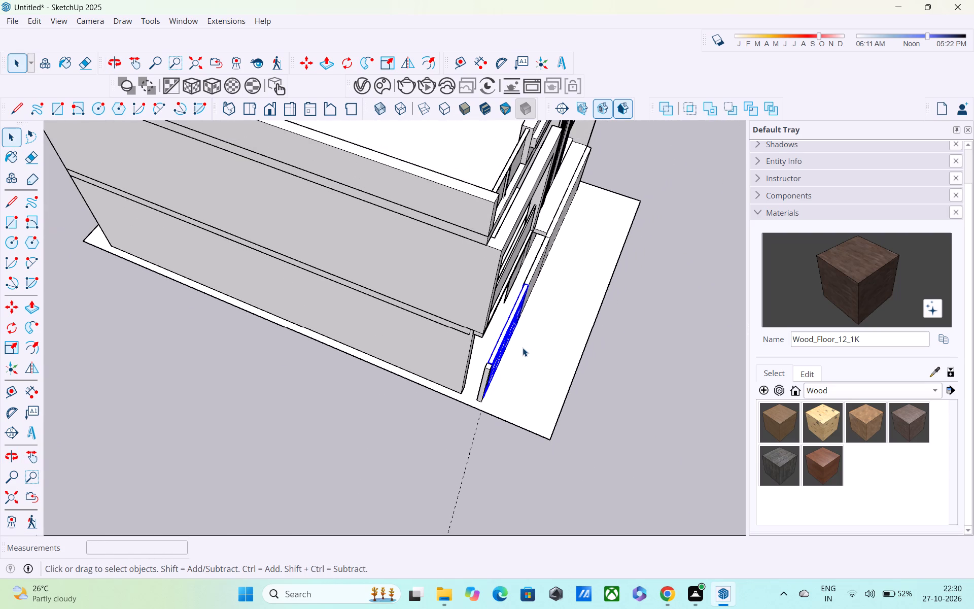
{"action": "scroll", "coordinate": [523, 348], "scroll_direction": "down", "scroll_amount": 3}
{"action": "middle_click_drag", "start_coordinate": [521, 347], "coordinate": [436, 270]}
{"action": "scroll", "coordinate": [563, 414], "scroll_direction": "up", "scroll_amount": 3}
{"action": "middle_click_drag", "start_coordinate": [514, 348], "coordinate": [486, 305]}
{"action": "scroll", "coordinate": [490, 337], "scroll_direction": "up", "scroll_amount": 5}
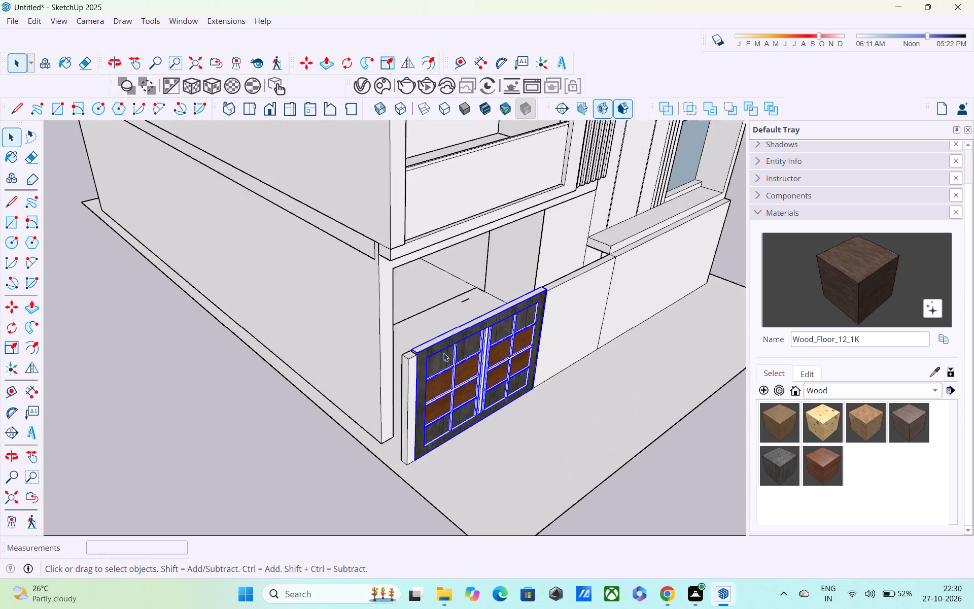
{"action": "scroll", "coordinate": [443, 353], "scroll_direction": "up", "scroll_amount": 8}
Inside the gate group, push the gate's top face down level with the top of the narrow post, then leave the group.
{"action": "double_click", "coordinate": [400, 334]}
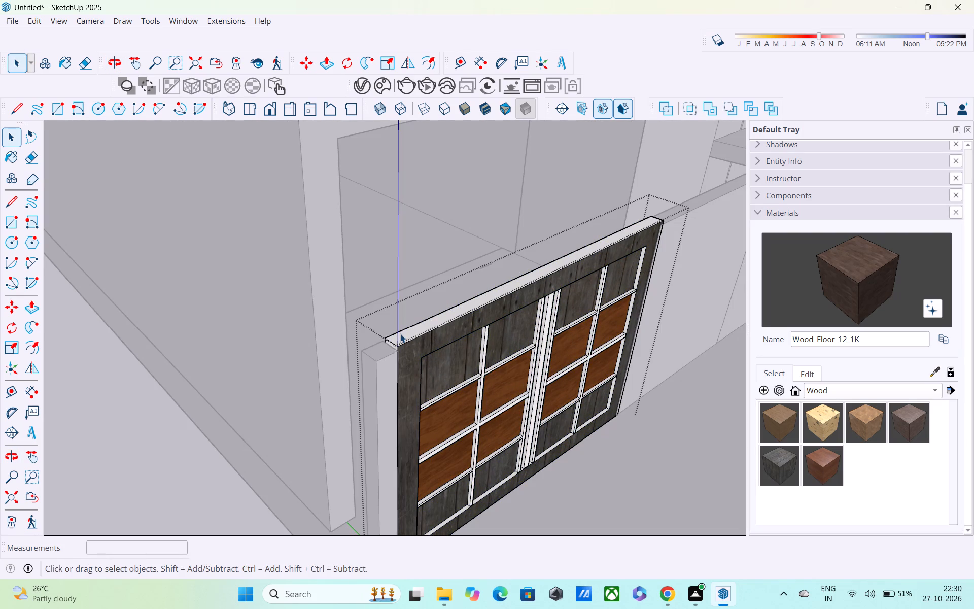
{"action": "key", "text": "p"}
{"action": "left_click", "coordinate": [414, 325]}
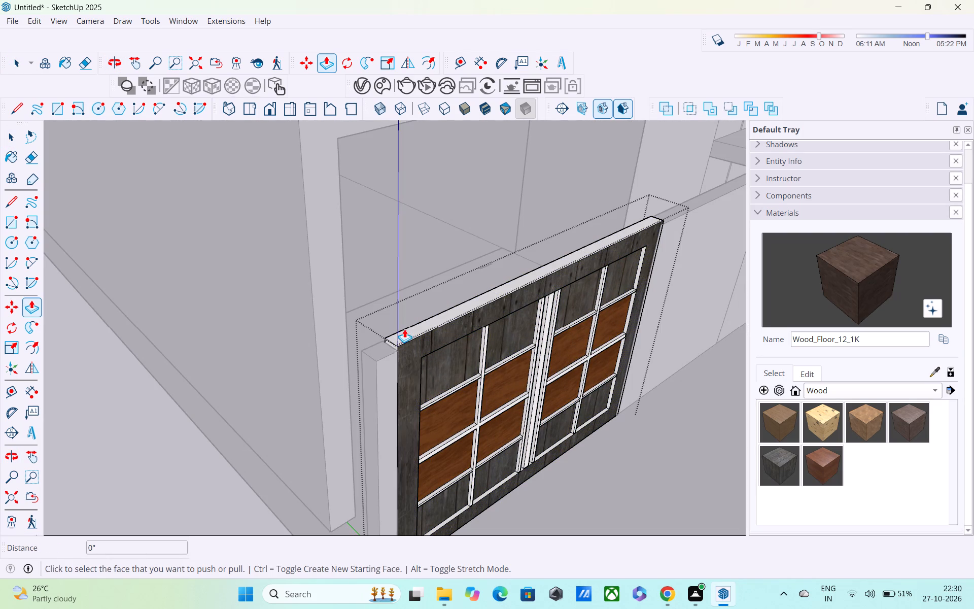
{"action": "left_click", "coordinate": [404, 329]}
{"action": "left_click_drag", "start_coordinate": [402, 329], "coordinate": [406, 342]}
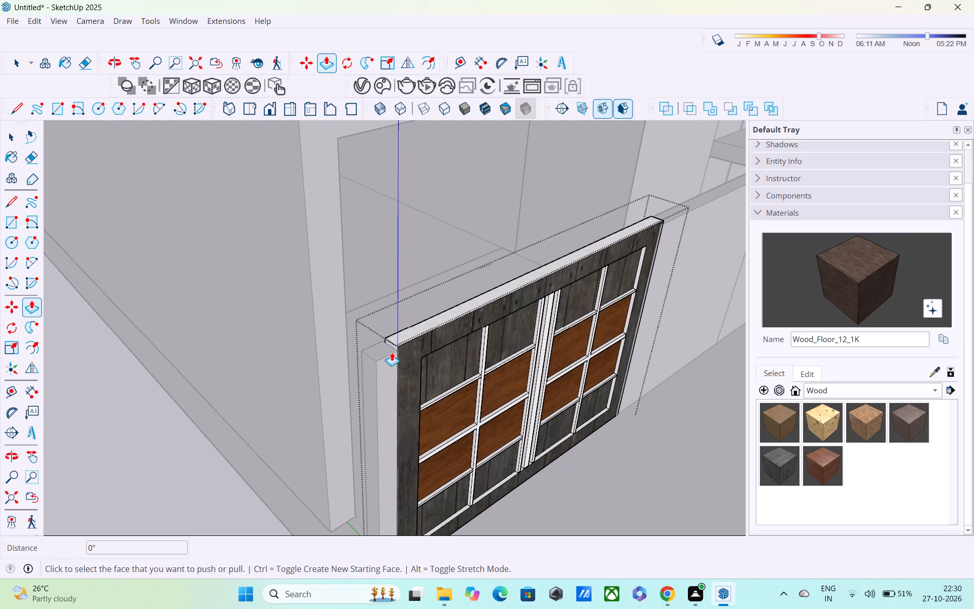
{"action": "middle_click_drag", "start_coordinate": [400, 356], "coordinate": [509, 384]}
{"action": "scroll", "coordinate": [511, 345], "scroll_direction": "up", "scroll_amount": 5}
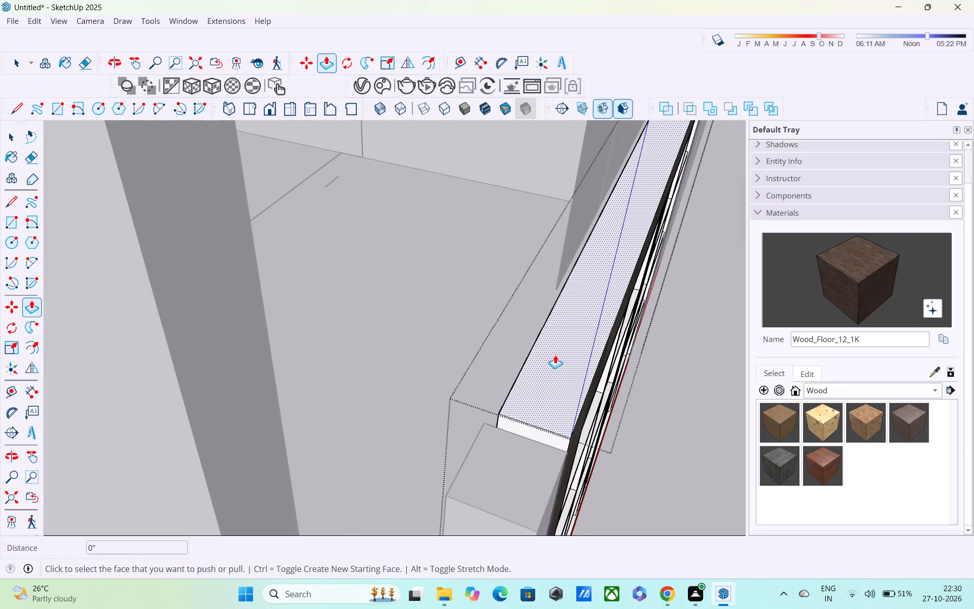
{"action": "left_click", "coordinate": [555, 356]}
{"action": "left_click", "coordinate": [521, 445]}
{"action": "middle_click_drag", "start_coordinate": [535, 459], "coordinate": [410, 298]}
{"action": "scroll", "coordinate": [405, 303], "scroll_direction": "down", "scroll_amount": 6}
{"action": "scroll", "coordinate": [457, 430], "scroll_direction": "down", "scroll_amount": 5}
{"action": "left_click", "coordinate": [254, 403]}
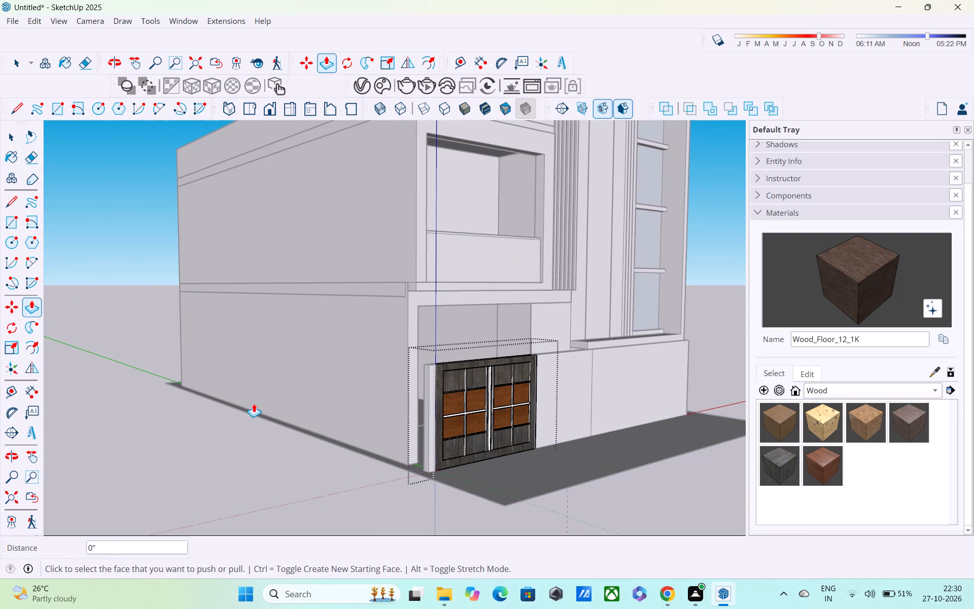
{"action": "key", "text": "Escape"}
{"action": "key", "text": "space"}
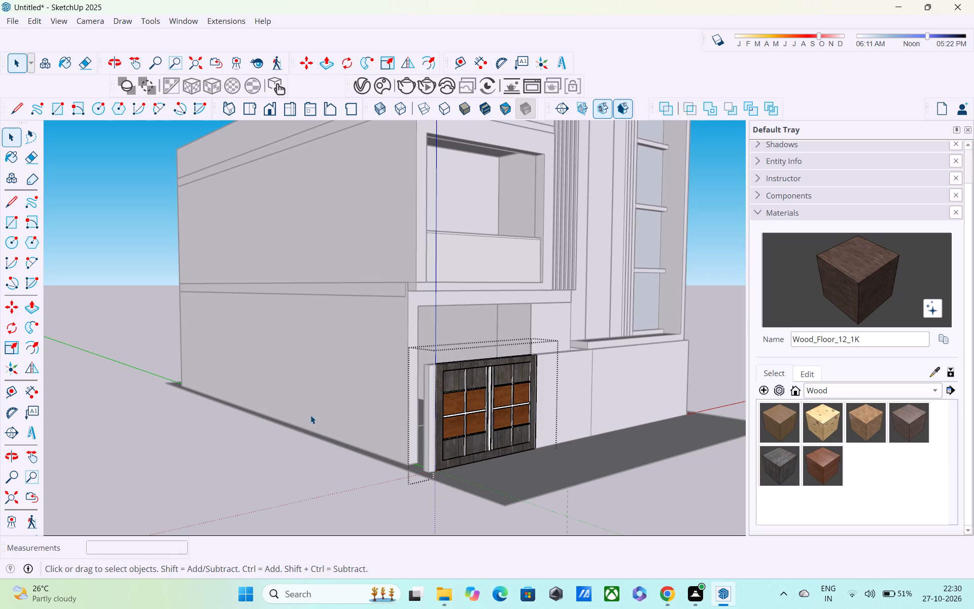
{"action": "left_click", "coordinate": [310, 415]}
Pull the back face of the narrow post beside the gate 1' 6" to meet the building.
{"action": "middle_click_drag", "start_coordinate": [485, 423], "coordinate": [804, 508]}
{"action": "scroll", "coordinate": [576, 387], "scroll_direction": "up", "scroll_amount": 4}
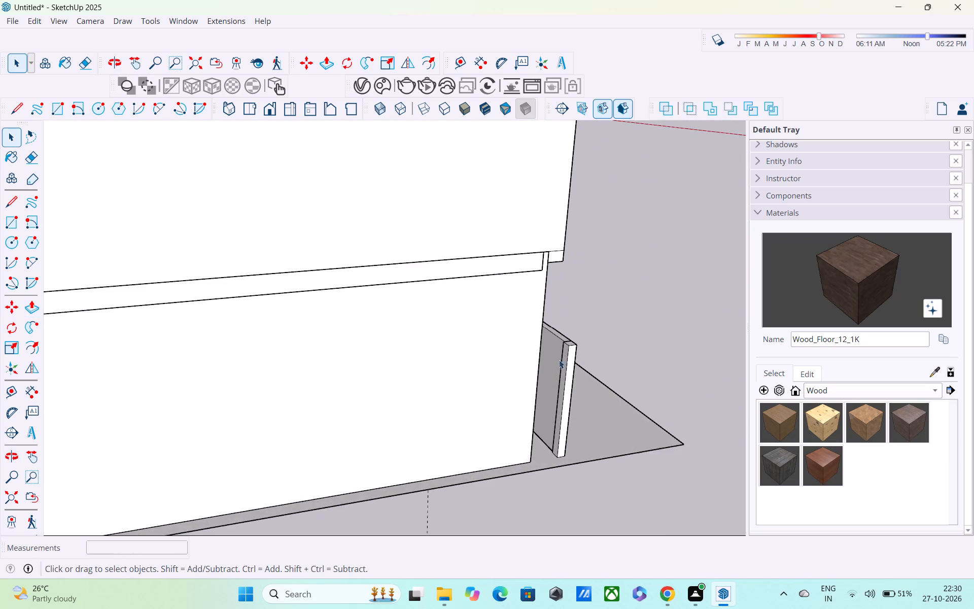
{"action": "scroll", "coordinate": [560, 360], "scroll_direction": "up", "scroll_amount": 3}
{"action": "key", "text": "p"}
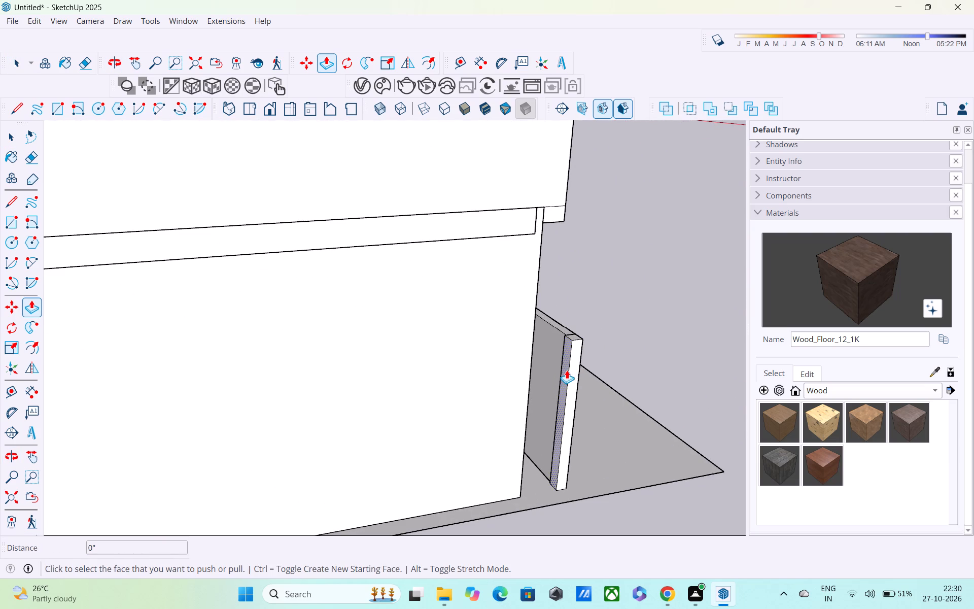
{"action": "left_click", "coordinate": [565, 371]}
{"action": "left_click", "coordinate": [528, 386]}
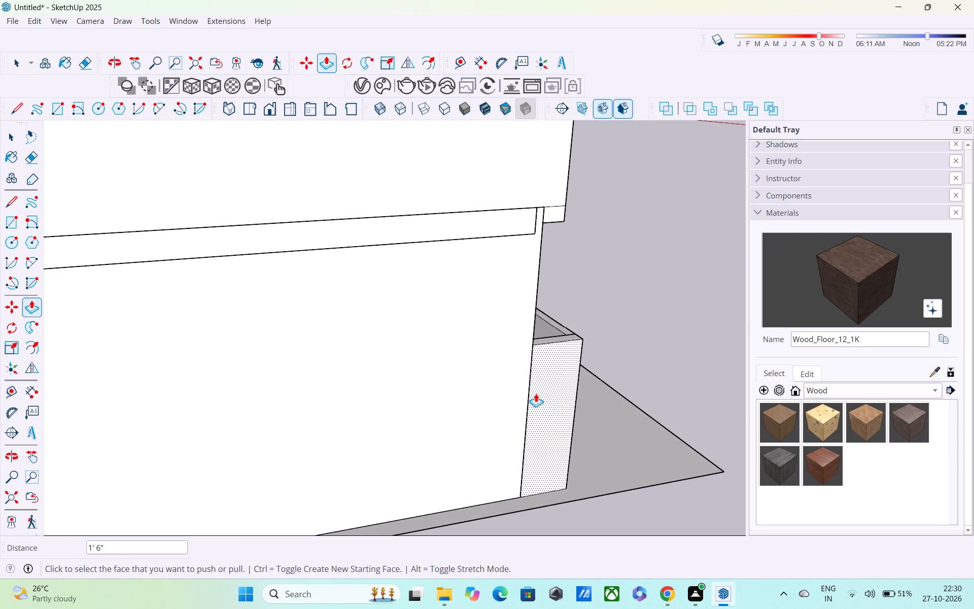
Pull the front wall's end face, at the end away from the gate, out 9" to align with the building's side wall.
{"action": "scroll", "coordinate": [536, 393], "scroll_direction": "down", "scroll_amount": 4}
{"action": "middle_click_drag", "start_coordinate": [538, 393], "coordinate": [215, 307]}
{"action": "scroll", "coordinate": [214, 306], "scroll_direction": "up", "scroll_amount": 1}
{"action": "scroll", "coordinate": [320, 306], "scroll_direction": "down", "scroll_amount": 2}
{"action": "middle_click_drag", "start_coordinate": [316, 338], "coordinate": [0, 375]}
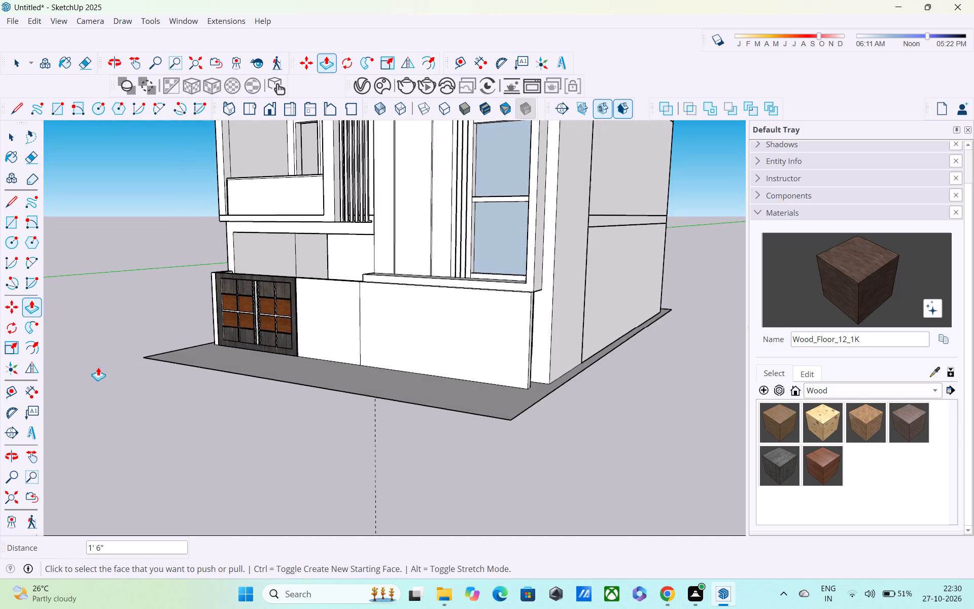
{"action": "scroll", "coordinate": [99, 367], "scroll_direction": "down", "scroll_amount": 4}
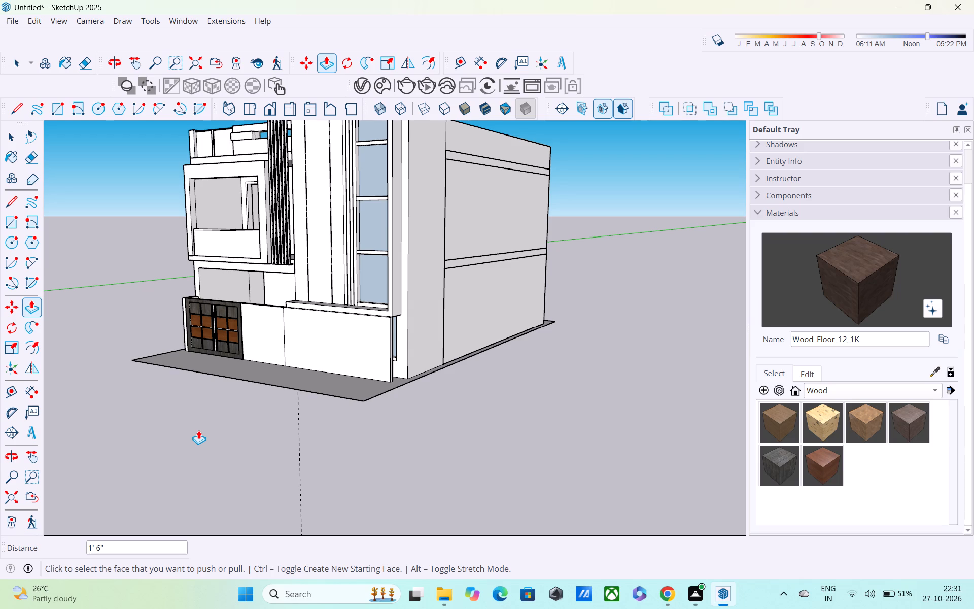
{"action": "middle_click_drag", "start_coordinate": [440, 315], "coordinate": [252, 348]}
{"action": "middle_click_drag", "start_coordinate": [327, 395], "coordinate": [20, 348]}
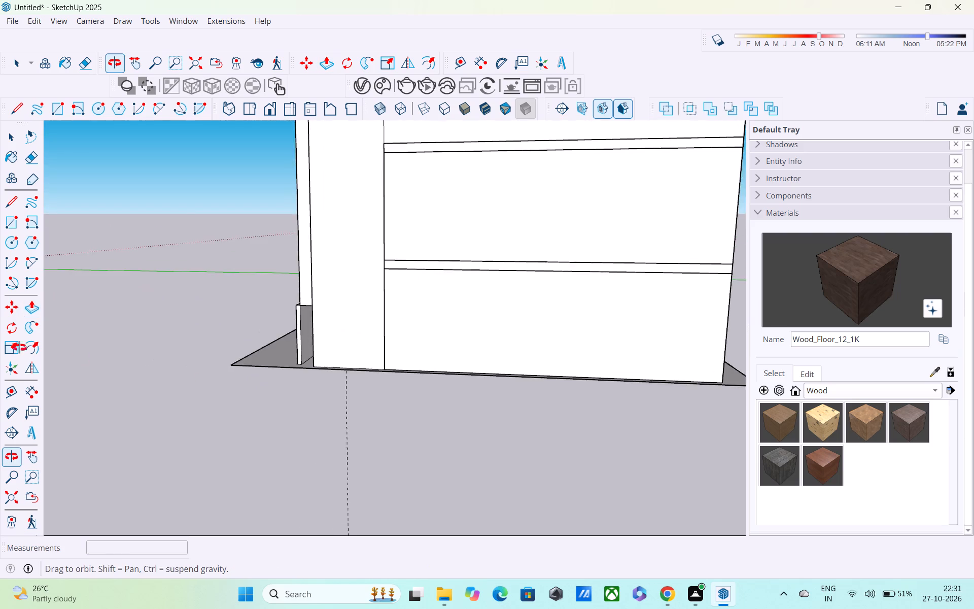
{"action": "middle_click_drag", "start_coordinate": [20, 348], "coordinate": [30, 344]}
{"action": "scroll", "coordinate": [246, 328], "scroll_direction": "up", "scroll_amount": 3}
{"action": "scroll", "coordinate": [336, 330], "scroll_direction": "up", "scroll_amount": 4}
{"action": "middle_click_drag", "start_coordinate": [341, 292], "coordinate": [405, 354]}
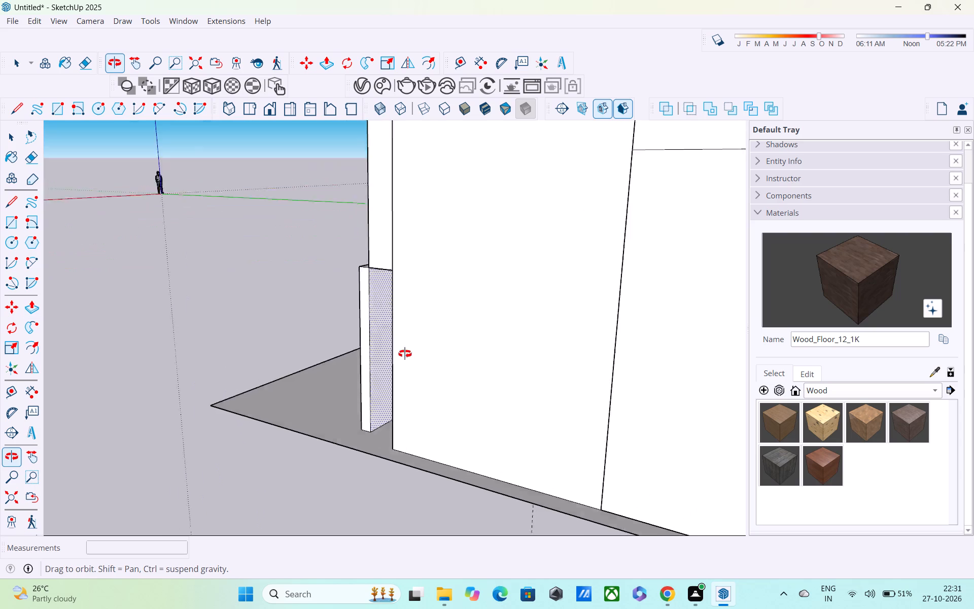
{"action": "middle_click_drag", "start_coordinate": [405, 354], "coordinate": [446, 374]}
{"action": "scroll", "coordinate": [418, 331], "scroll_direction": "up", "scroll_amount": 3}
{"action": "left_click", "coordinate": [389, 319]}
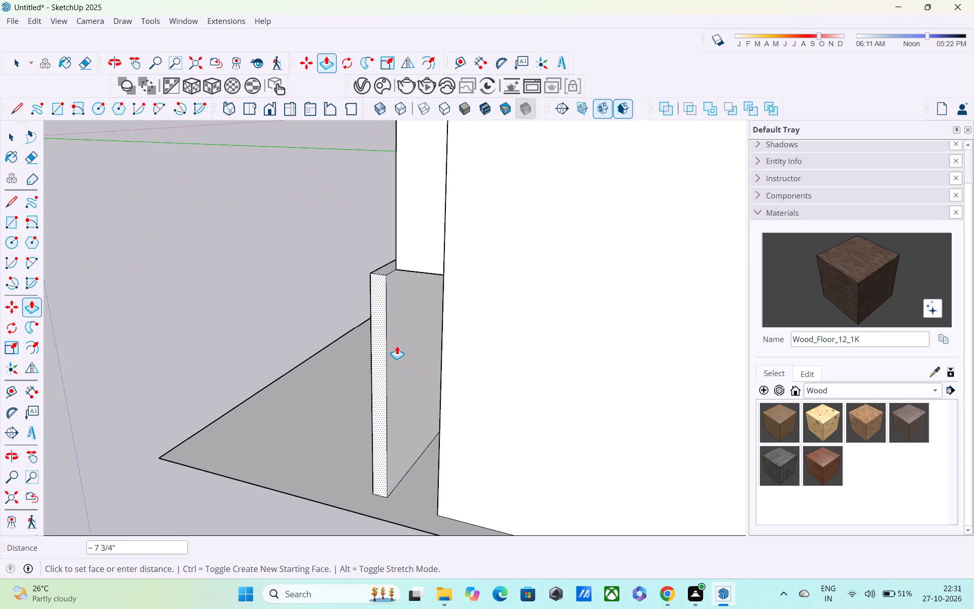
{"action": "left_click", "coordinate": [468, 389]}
Push the front wall's end face, at the end away from the gate, inward about 1' 3" along the wall.
{"action": "scroll", "coordinate": [377, 328], "scroll_direction": "up", "scroll_amount": 1}
{"action": "middle_click_drag", "start_coordinate": [377, 328], "coordinate": [250, 231]}
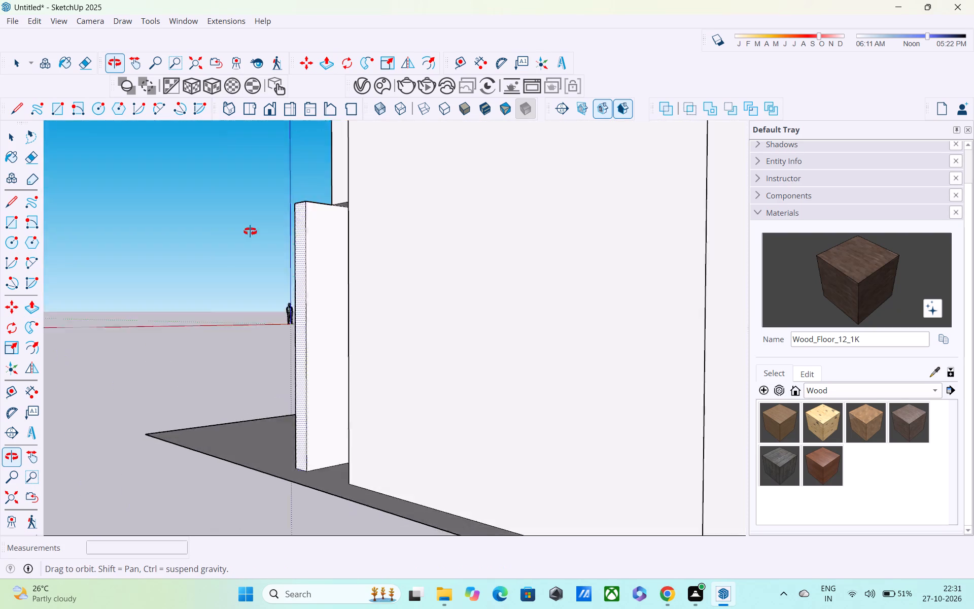
{"action": "middle_click_drag", "start_coordinate": [250, 231], "coordinate": [574, 368]}
{"action": "scroll", "coordinate": [322, 303], "scroll_direction": "down", "scroll_amount": 1}
{"action": "scroll", "coordinate": [574, 368], "scroll_direction": "up", "scroll_amount": 1}
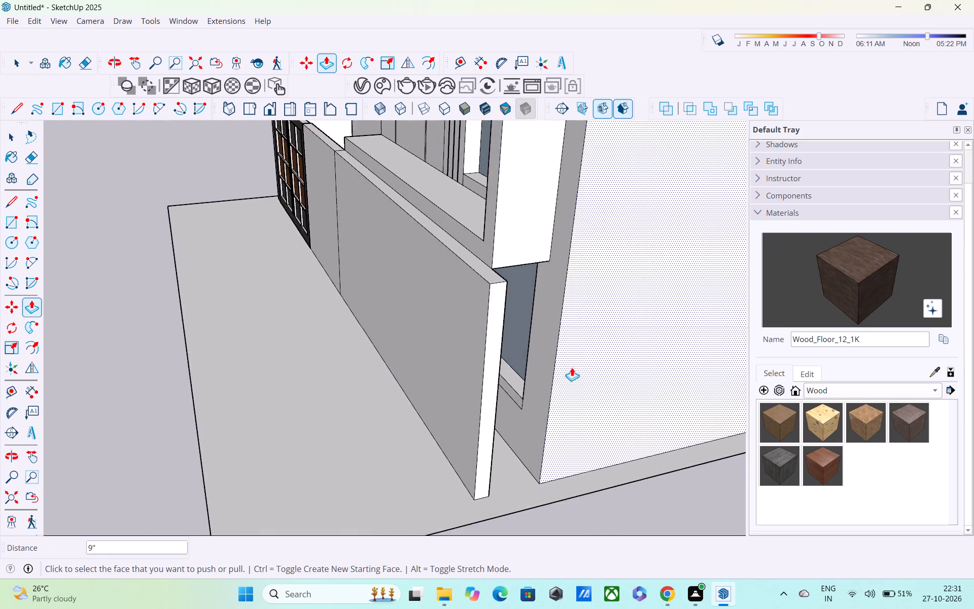
{"action": "scroll", "coordinate": [572, 367], "scroll_direction": "down", "scroll_amount": 3}
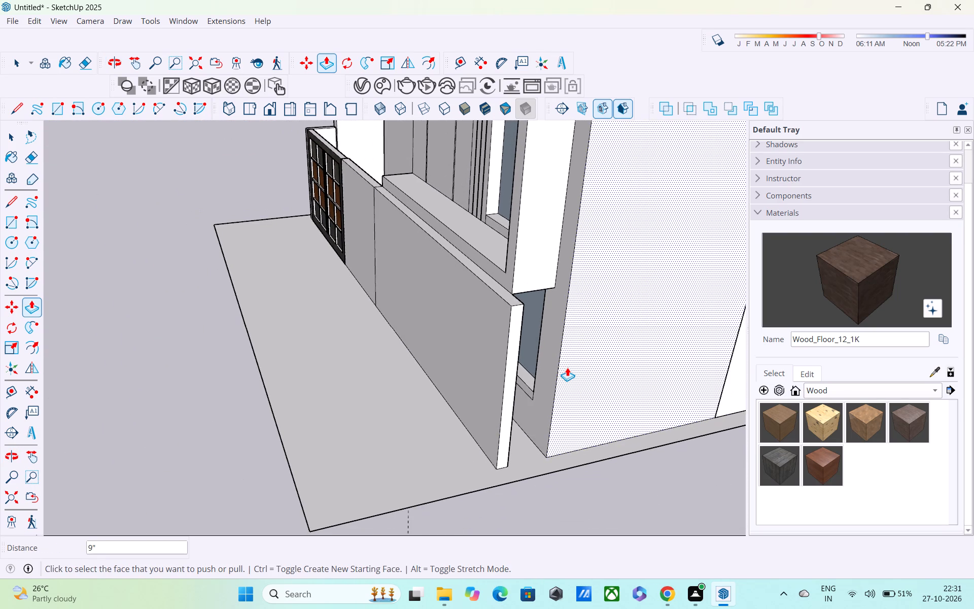
{"action": "scroll", "coordinate": [567, 367], "scroll_direction": "down", "scroll_amount": 4}
{"action": "middle_click_drag", "start_coordinate": [563, 373], "coordinate": [458, 338]}
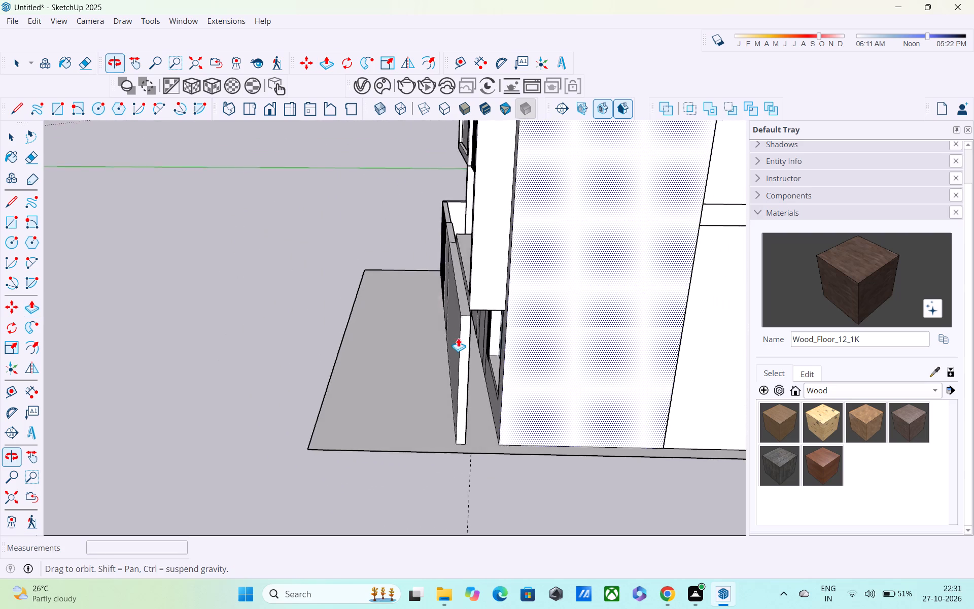
{"action": "scroll", "coordinate": [487, 360], "scroll_direction": "up", "scroll_amount": 4}
{"action": "middle_click_drag", "start_coordinate": [496, 367], "coordinate": [599, 378]}
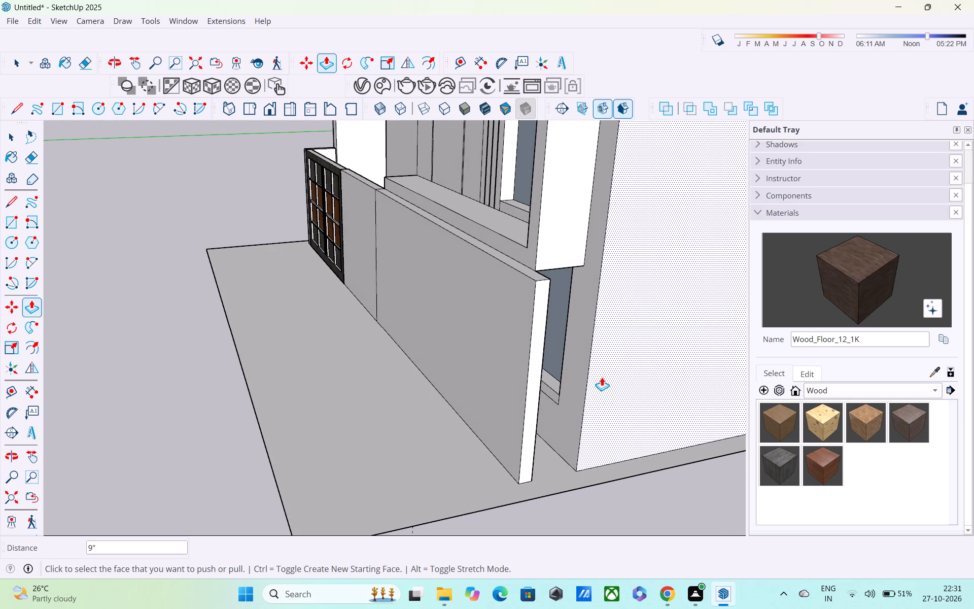
{"action": "left_click", "coordinate": [534, 357]}
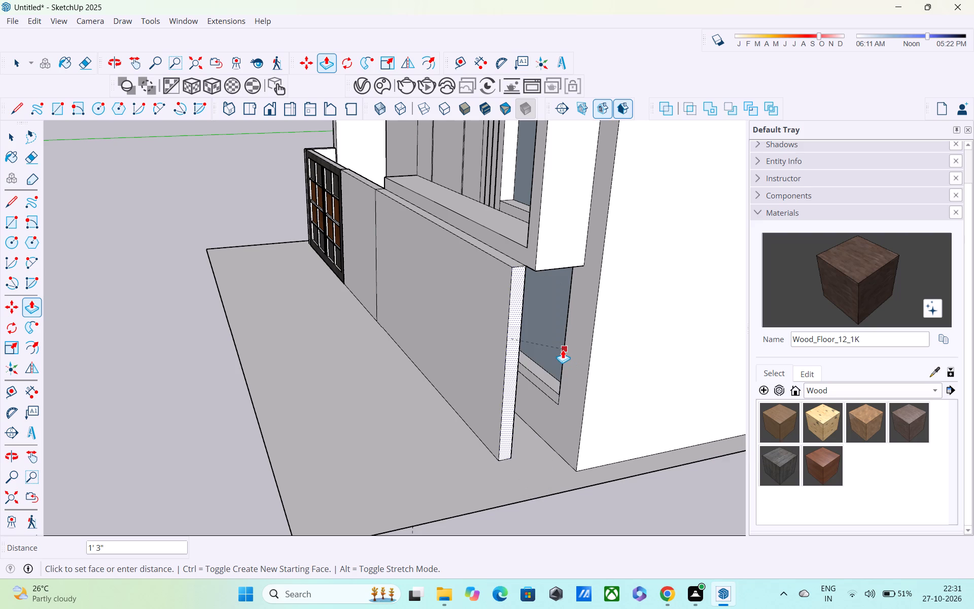
{"action": "left_click", "coordinate": [563, 350]}
Draw a 6" line along the bottom edge of the front wall's back face, starting from the corner at the end away from the gate.
{"action": "middle_click_drag", "start_coordinate": [537, 407], "coordinate": [373, 350]}
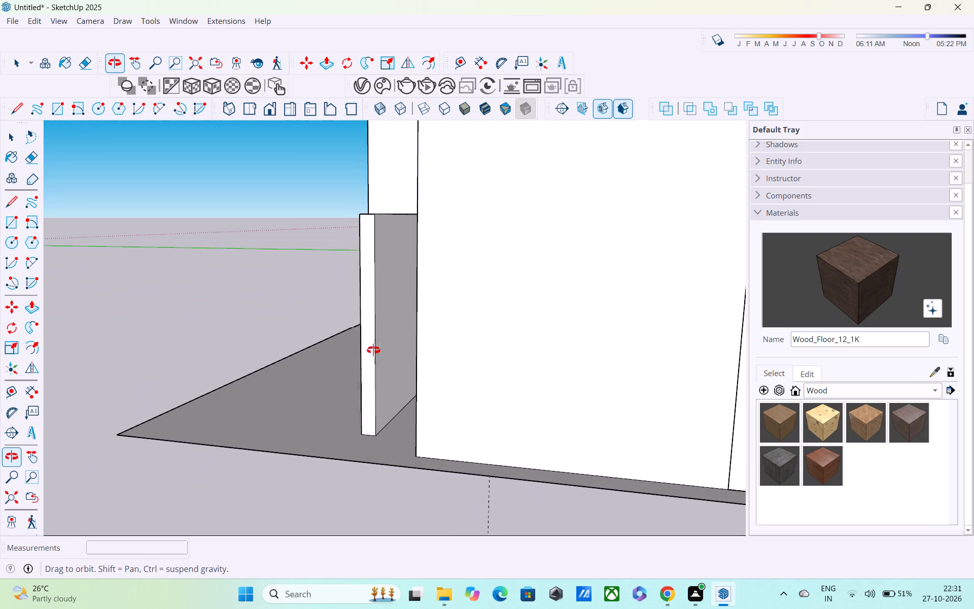
{"action": "middle_click_drag", "start_coordinate": [373, 350], "coordinate": [374, 350]}
{"action": "key", "text": "l"}
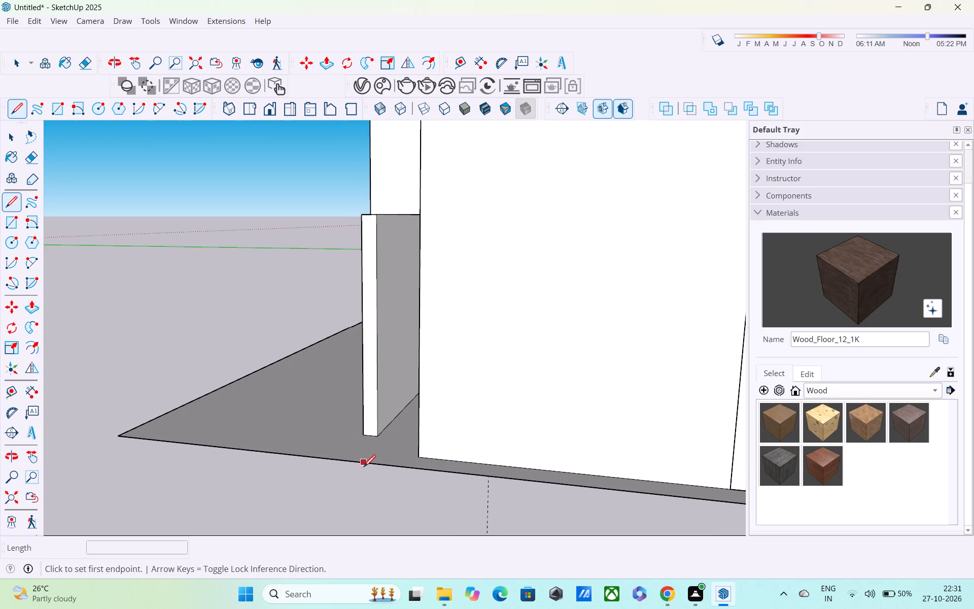
{"action": "left_click", "coordinate": [375, 438]}
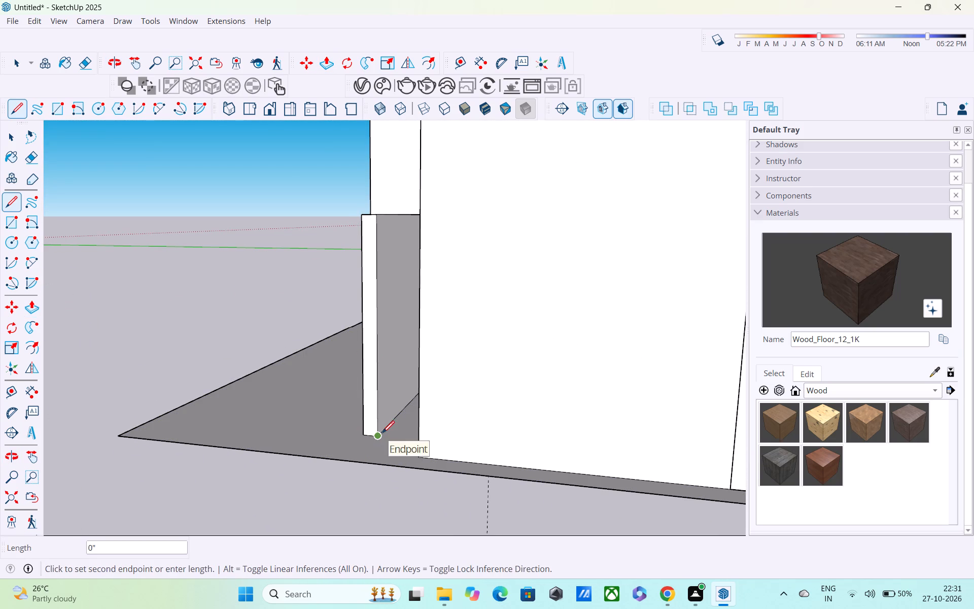
{"action": "middle_click_drag", "start_coordinate": [374, 399], "coordinate": [365, 386]}
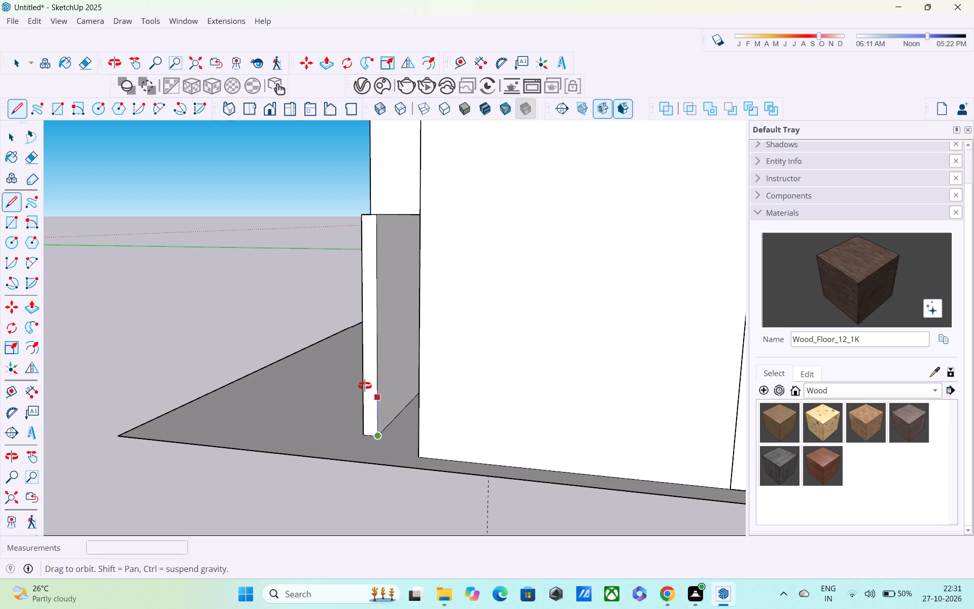
{"action": "middle_click_drag", "start_coordinate": [365, 386], "coordinate": [272, 387]}
{"action": "scroll", "coordinate": [344, 420], "scroll_direction": "up", "scroll_amount": 8}
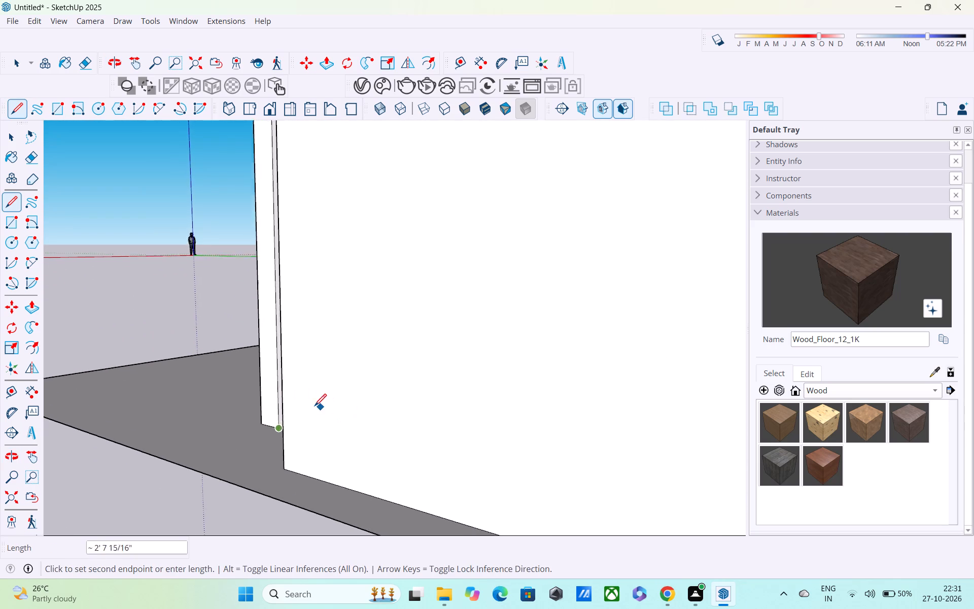
{"action": "scroll", "coordinate": [315, 407], "scroll_direction": "up", "scroll_amount": 1}
{"action": "middle_click_drag", "start_coordinate": [284, 401], "coordinate": [347, 417]}
{"action": "scroll", "coordinate": [311, 428], "scroll_direction": "up", "scroll_amount": 7}
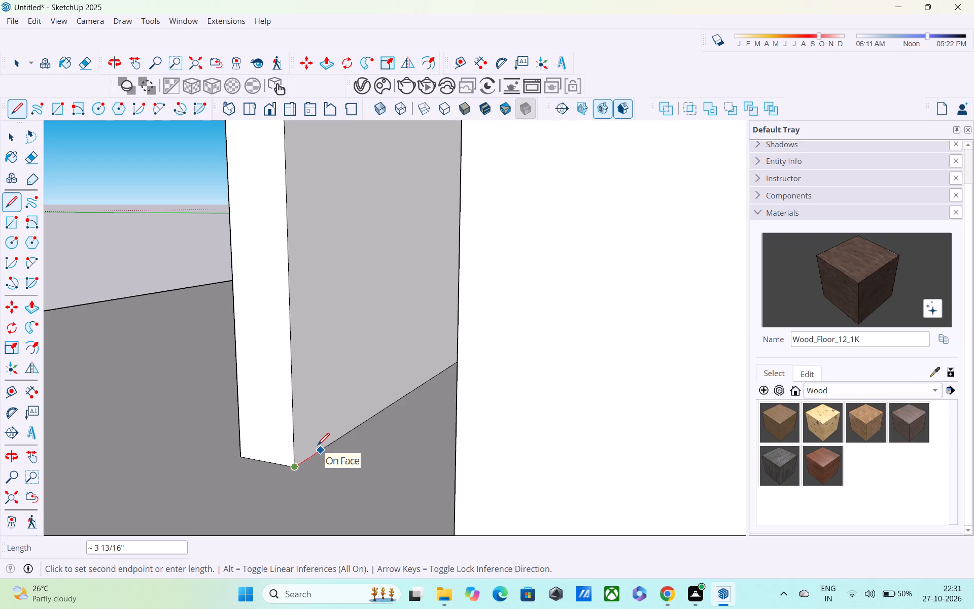
{"action": "key", "text": "6"}
{"action": "key", "text": "shift+quotedbl"}
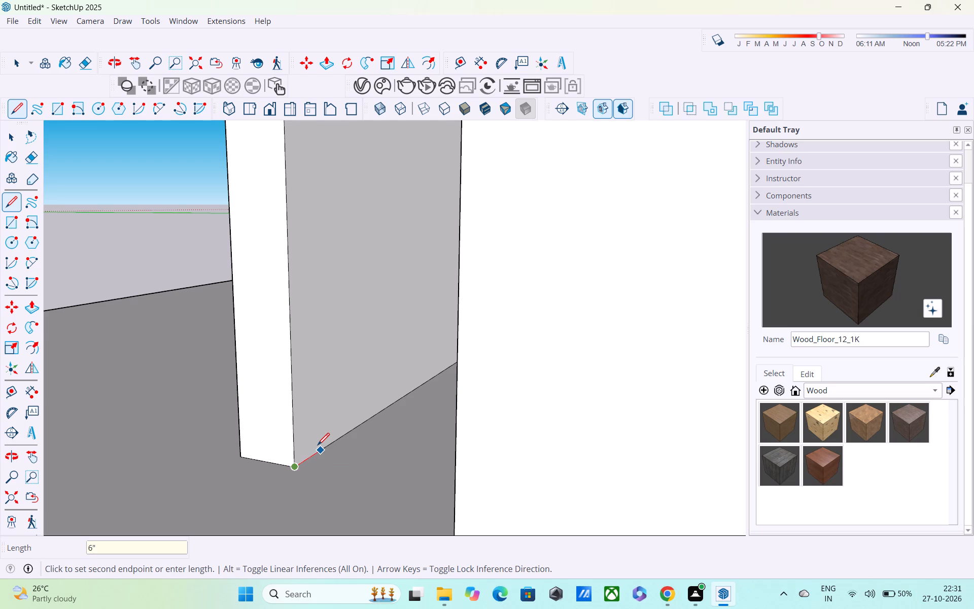
{"action": "key", "text": "Return"}
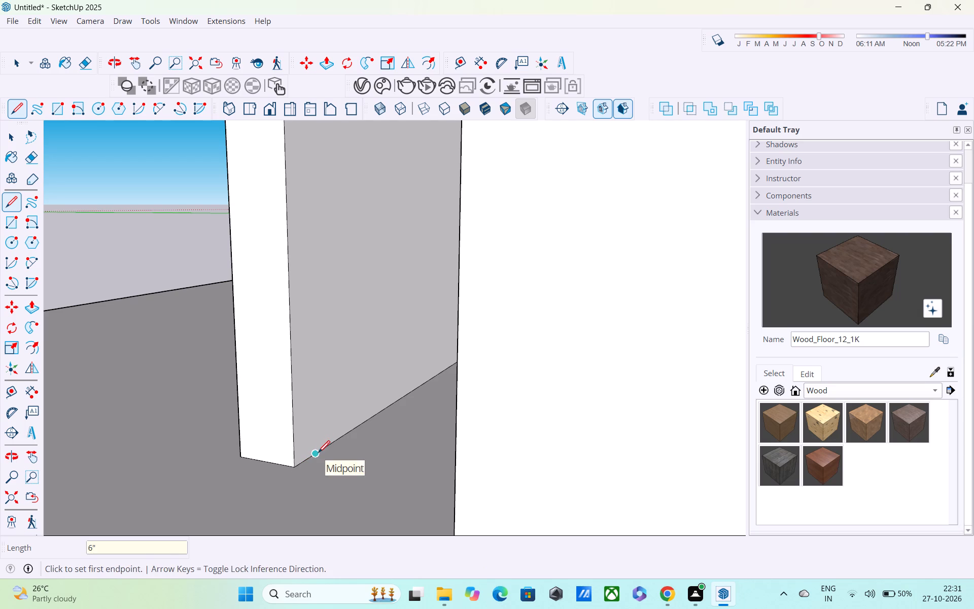
Draw a vertical line about 6' 1 5/8" long from the 6" segment's midpoint up the wall's back face to its top edge.
{"action": "left_click", "coordinate": [313, 458]}
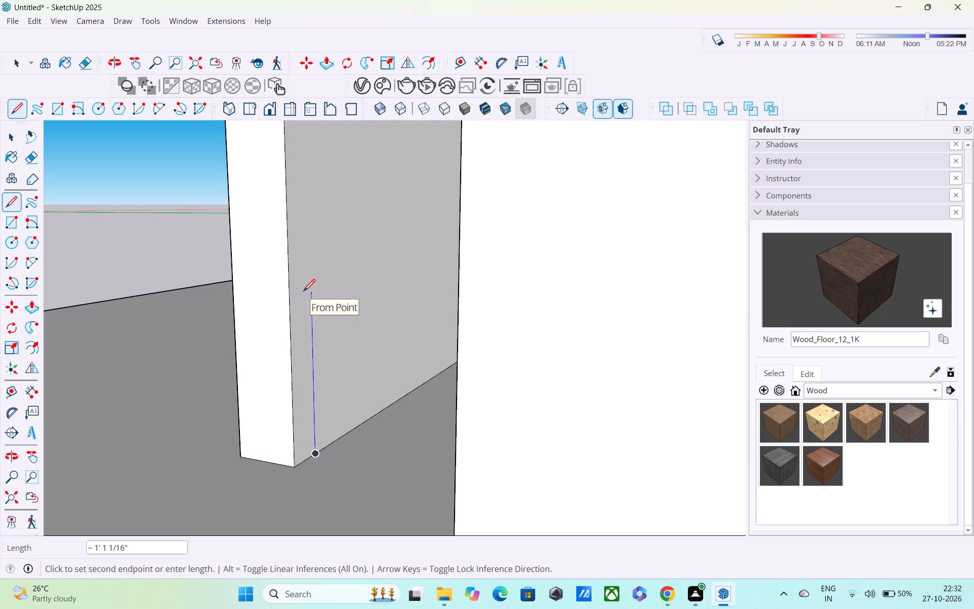
{"action": "scroll", "coordinate": [303, 292], "scroll_direction": "down", "scroll_amount": 2}
{"action": "middle_click_drag", "start_coordinate": [306, 302], "coordinate": [309, 608], "text": "shift"}
{"action": "scroll", "coordinate": [321, 377], "scroll_direction": "down", "scroll_amount": 3}
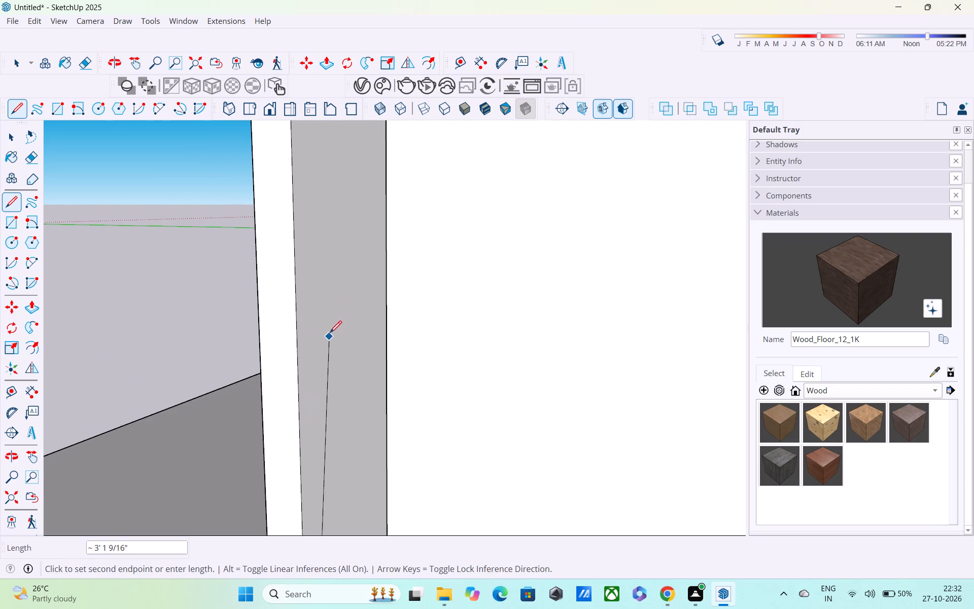
{"action": "middle_click_drag", "start_coordinate": [310, 327], "coordinate": [278, 606], "text": "shift"}
{"action": "scroll", "coordinate": [281, 608], "scroll_direction": "down", "scroll_amount": 1, "text": "shift"}
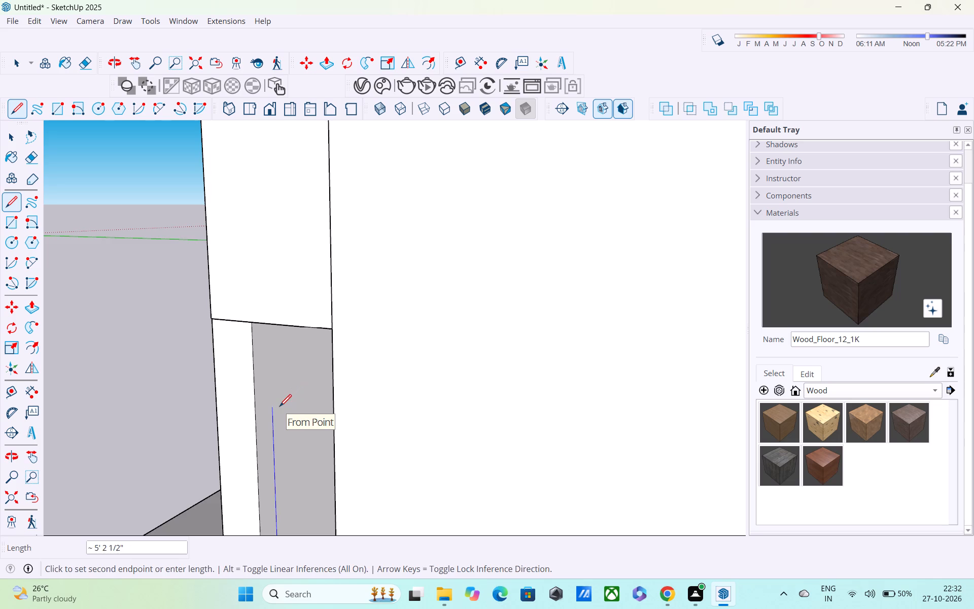
{"action": "middle_click_drag", "start_coordinate": [279, 409], "coordinate": [280, 522]}
{"action": "middle_click_drag", "start_coordinate": [260, 496], "coordinate": [247, 464]}
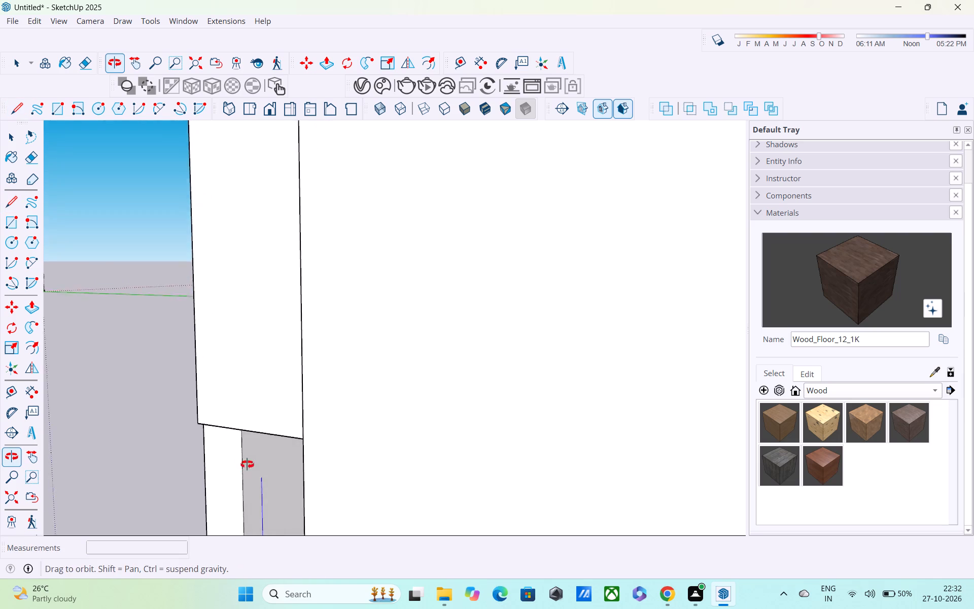
{"action": "middle_click_drag", "start_coordinate": [247, 464], "coordinate": [237, 560]}
{"action": "middle_click_drag", "start_coordinate": [235, 556], "coordinate": [235, 555]}
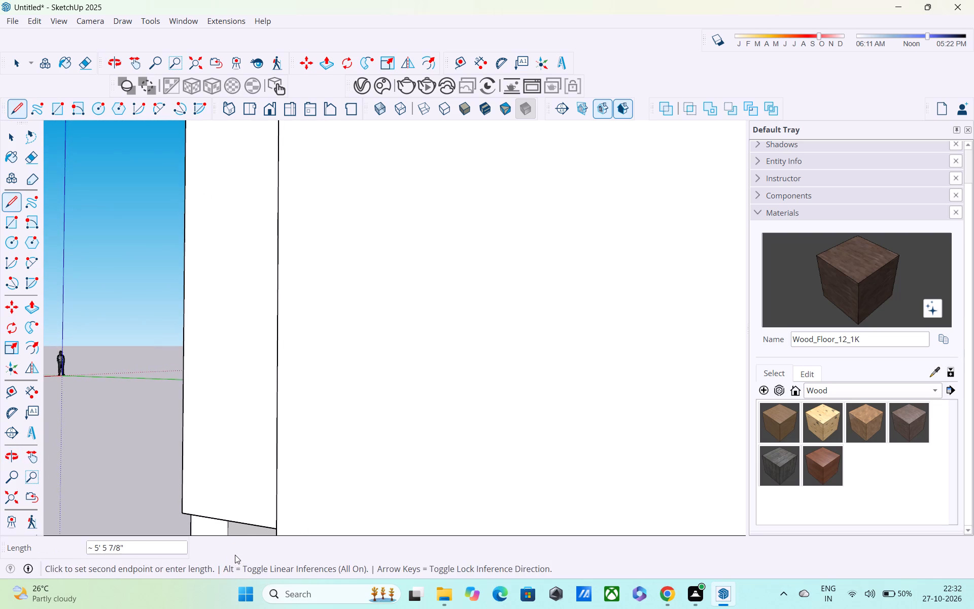
{"action": "middle_click_drag", "start_coordinate": [235, 555], "coordinate": [250, 457]}
{"action": "middle_click_drag", "start_coordinate": [249, 473], "coordinate": [265, 352]}
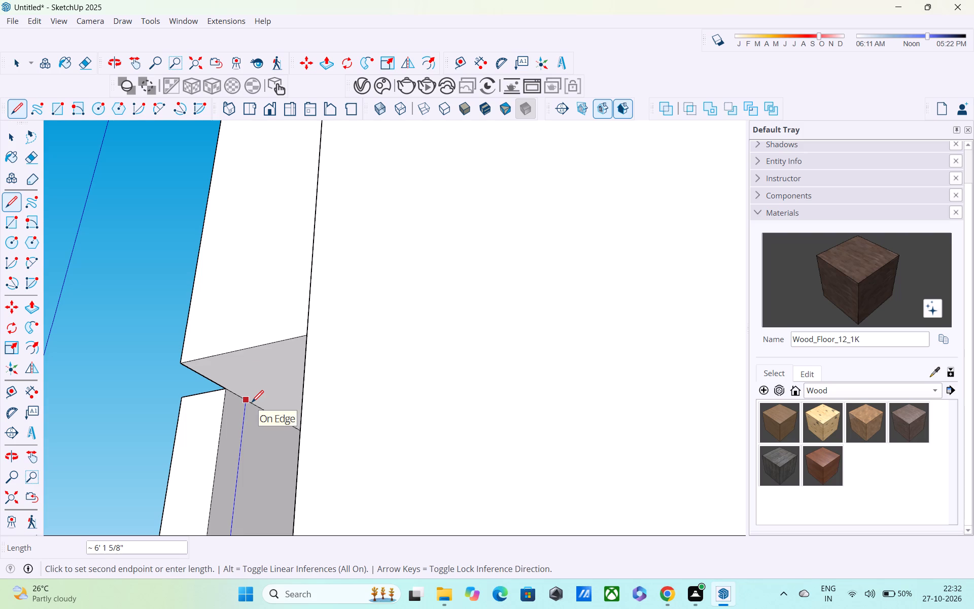
{"action": "left_click", "coordinate": [252, 403]}
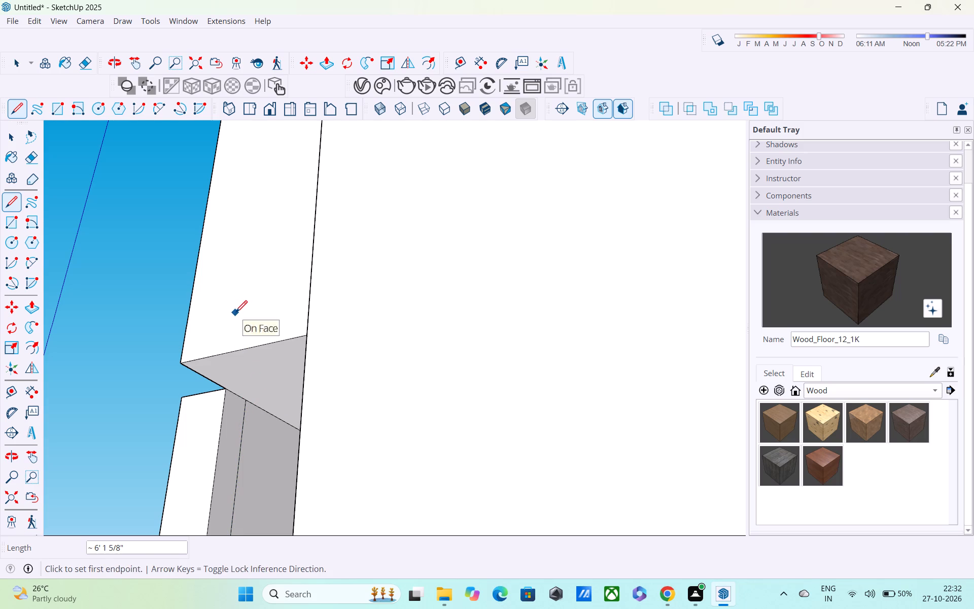
Pull the narrow strip at the end of the front wall's back face out 1' 6" to meet the building.
{"action": "key", "text": "p"}
{"action": "left_click", "coordinate": [232, 438]}
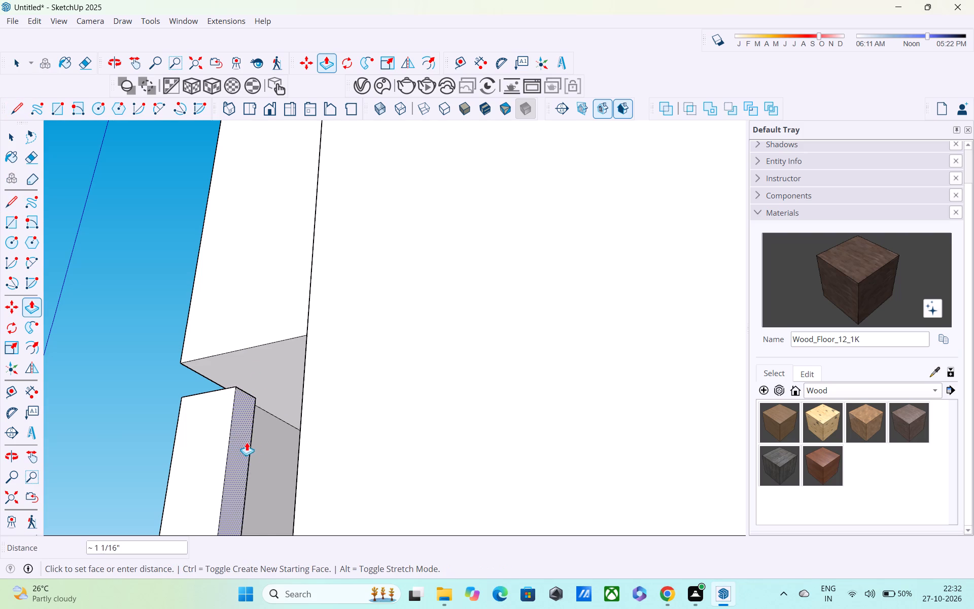
{"action": "middle_click_drag", "start_coordinate": [271, 441], "coordinate": [594, 509]}
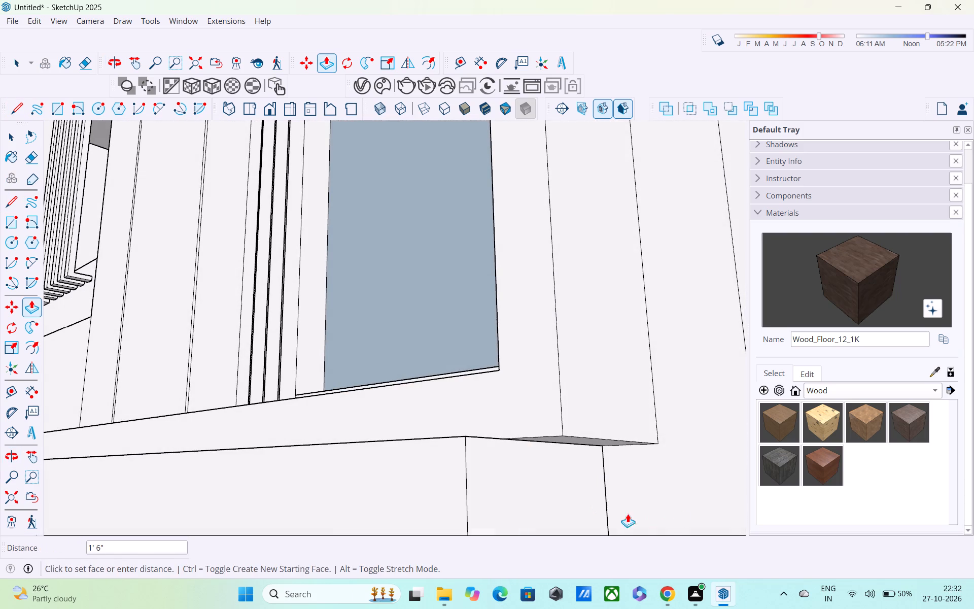
{"action": "left_click", "coordinate": [684, 510]}
Examine the joined front wall, the gate and the whole front facade from the side and straight on.
{"action": "scroll", "coordinate": [679, 509], "scroll_direction": "down", "scroll_amount": 11}
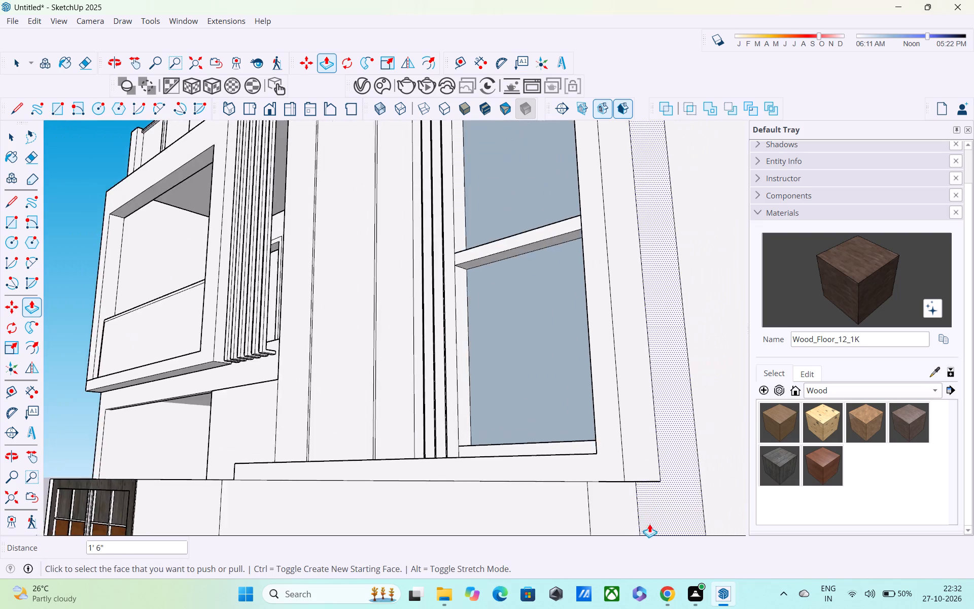
{"action": "scroll", "coordinate": [643, 522], "scroll_direction": "down", "scroll_amount": 2}
{"action": "middle_click_drag", "start_coordinate": [648, 522], "coordinate": [701, 530]}
{"action": "scroll", "coordinate": [701, 530], "scroll_direction": "up", "scroll_amount": 1}
{"action": "scroll", "coordinate": [686, 519], "scroll_direction": "down", "scroll_amount": 10}
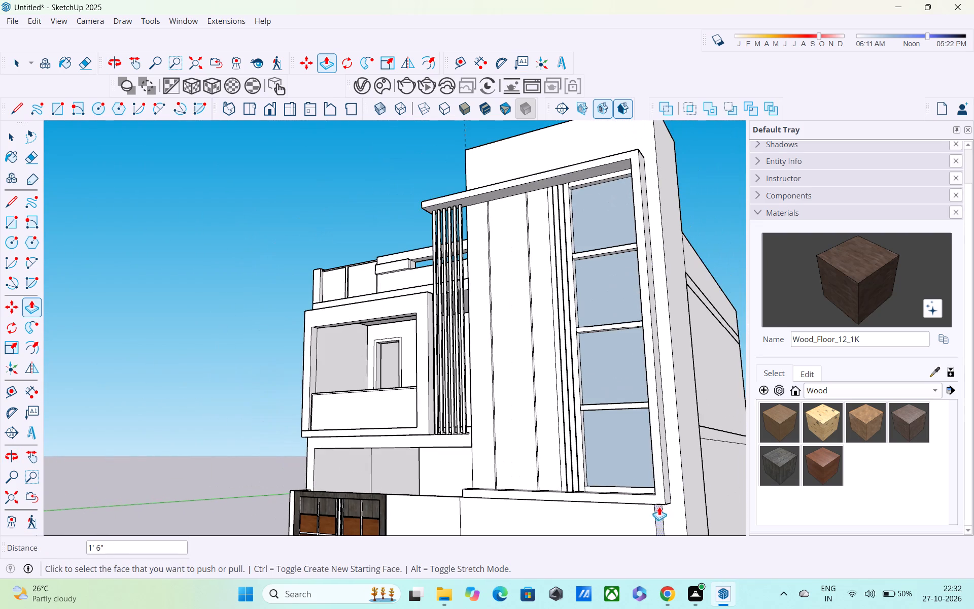
{"action": "middle_click_drag", "start_coordinate": [659, 492], "coordinate": [636, 380]}
{"action": "scroll", "coordinate": [628, 396], "scroll_direction": "down", "scroll_amount": 5}
{"action": "scroll", "coordinate": [584, 461], "scroll_direction": "up", "scroll_amount": 1}
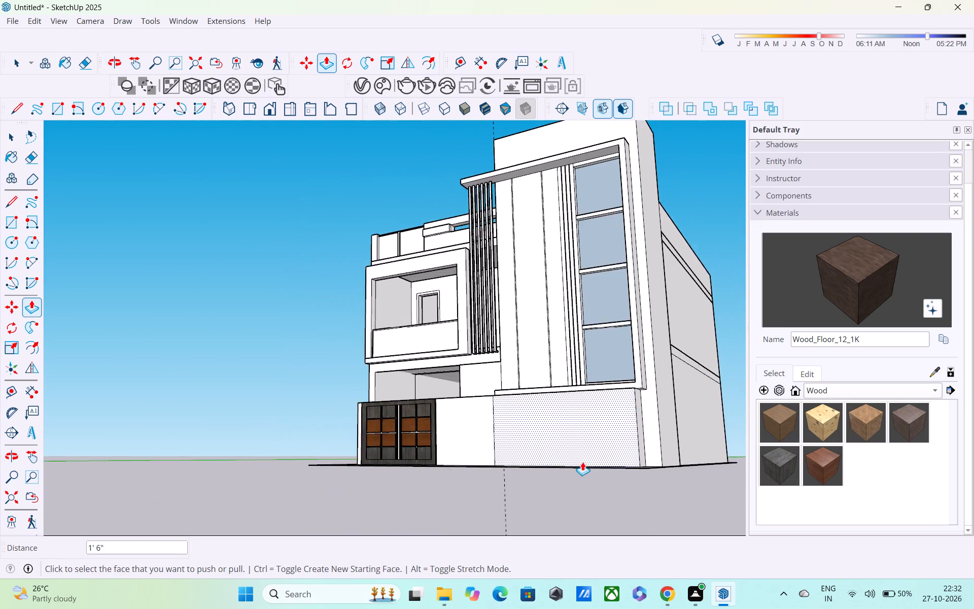
{"action": "middle_click_drag", "start_coordinate": [582, 462], "coordinate": [735, 490]}
{"action": "key", "text": "space"}
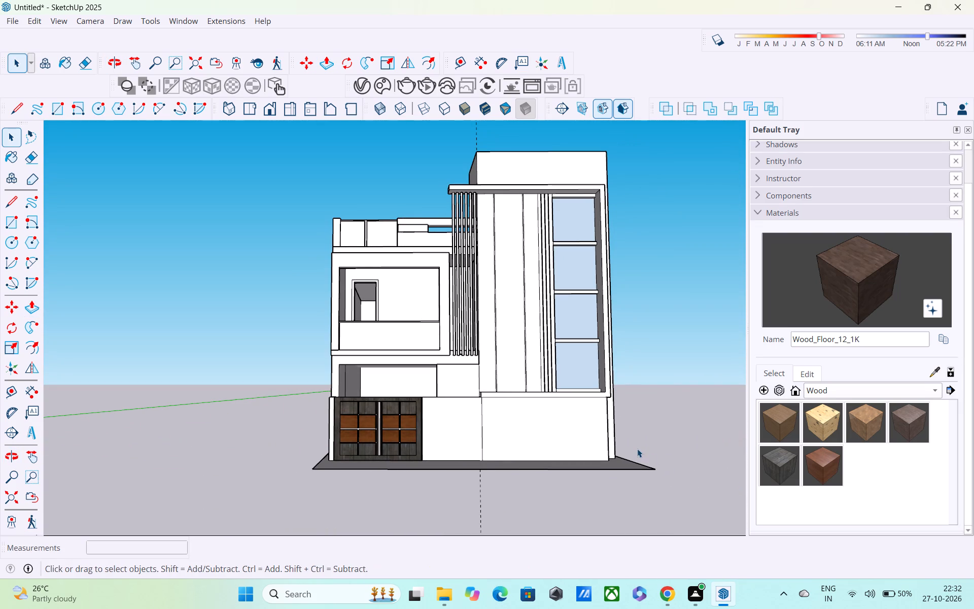
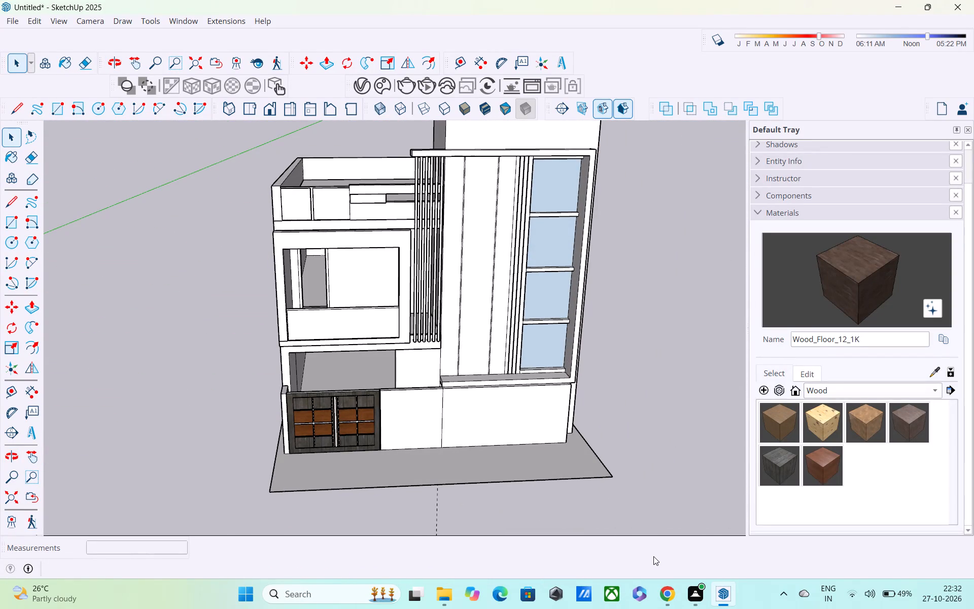
Push/Pull the front face of the tall window frame outward by 5", and again by 5 5/16", past the lower wall.
{"action": "middle_click_drag", "start_coordinate": [308, 361], "coordinate": [302, 316]}
{"action": "scroll", "coordinate": [449, 382], "scroll_direction": "up", "scroll_amount": 5}
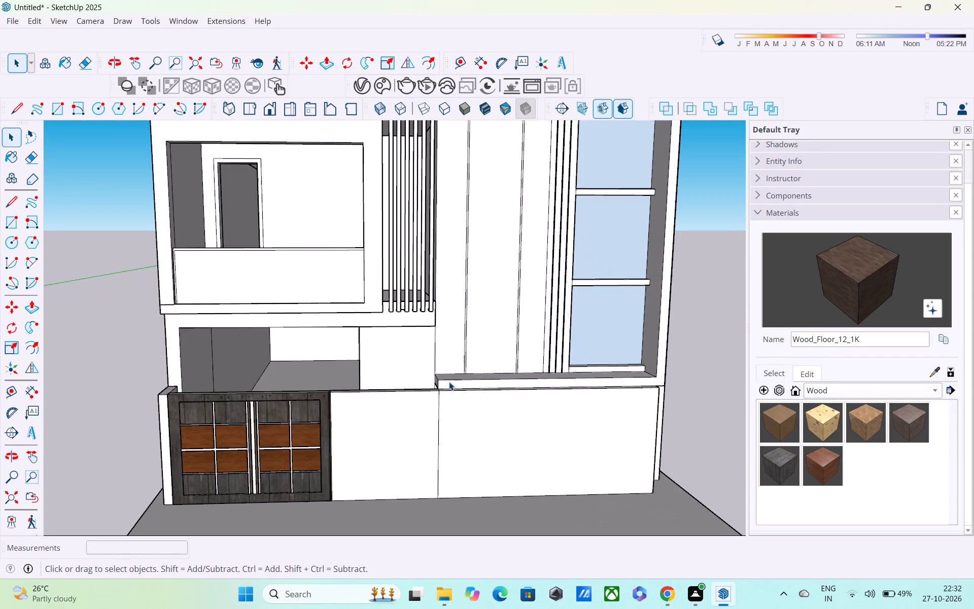
{"action": "scroll", "coordinate": [478, 402], "scroll_direction": "up", "scroll_amount": 6}
{"action": "middle_click_drag", "start_coordinate": [459, 374], "coordinate": [164, 443]}
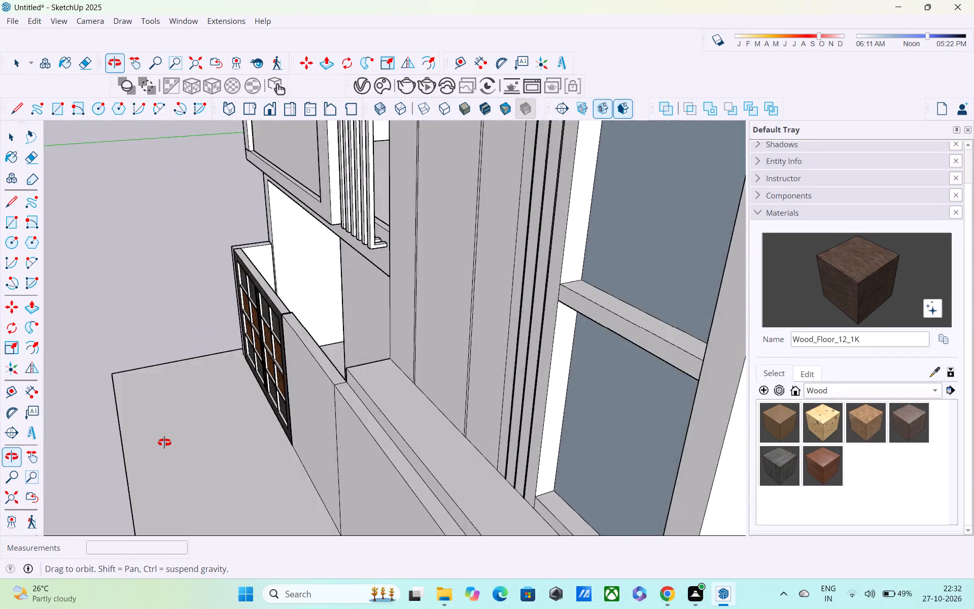
{"action": "middle_click_drag", "start_coordinate": [164, 443], "coordinate": [174, 435]}
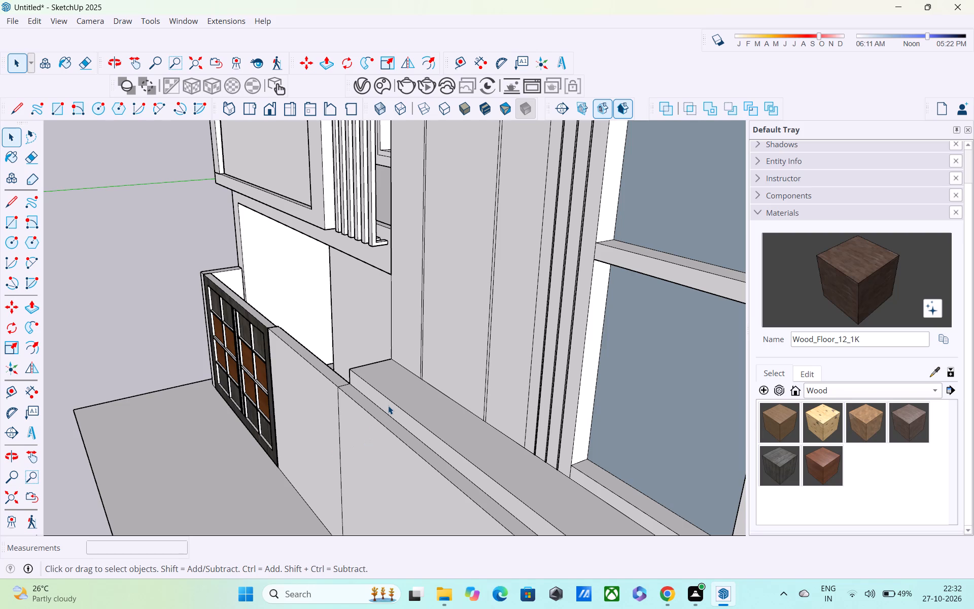
{"action": "triple_click", "coordinate": [388, 407]}
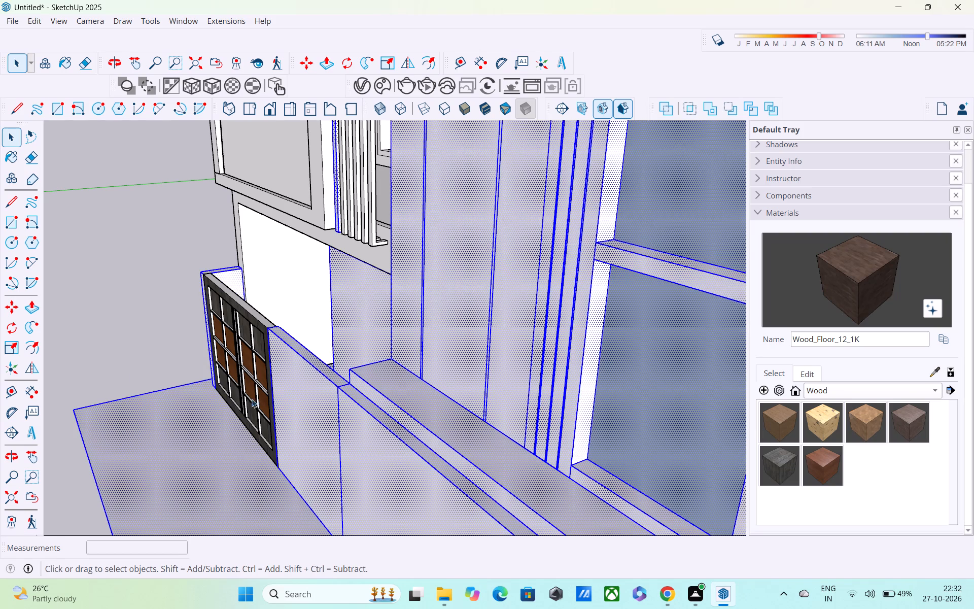
{"action": "left_click", "coordinate": [85, 318]}
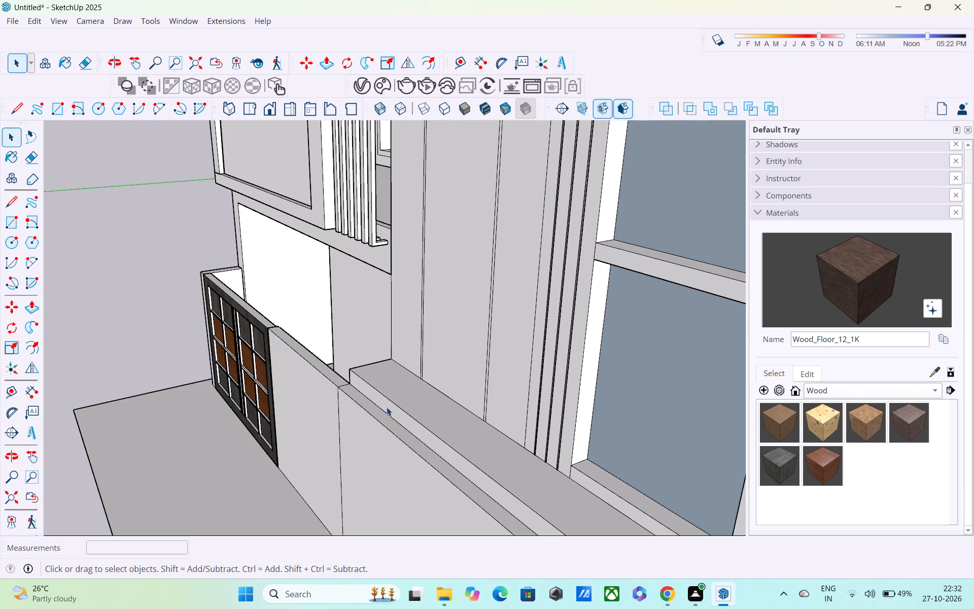
{"action": "left_click", "coordinate": [387, 407]}
{"action": "key", "text": "p"}
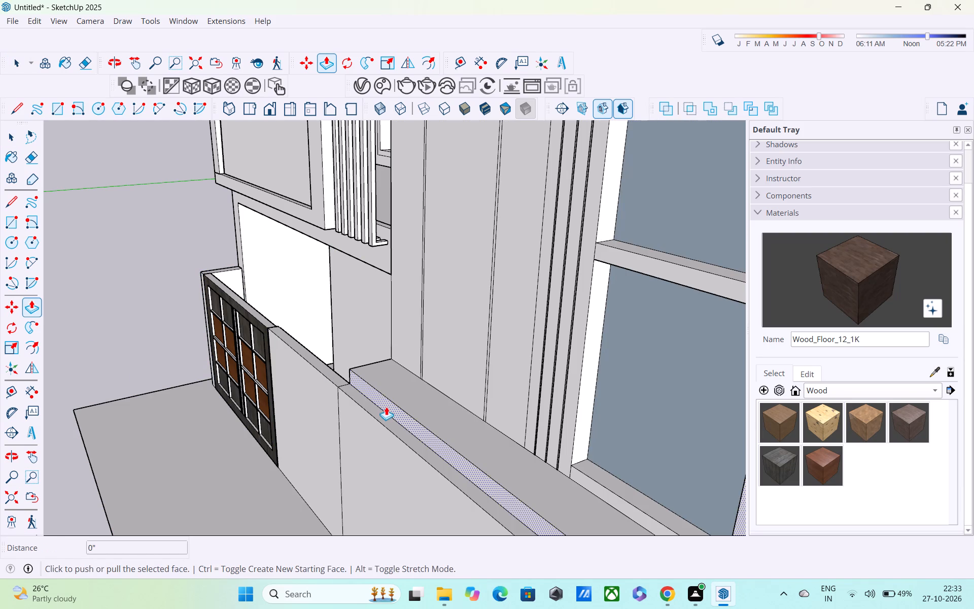
{"action": "left_click", "coordinate": [391, 403]}
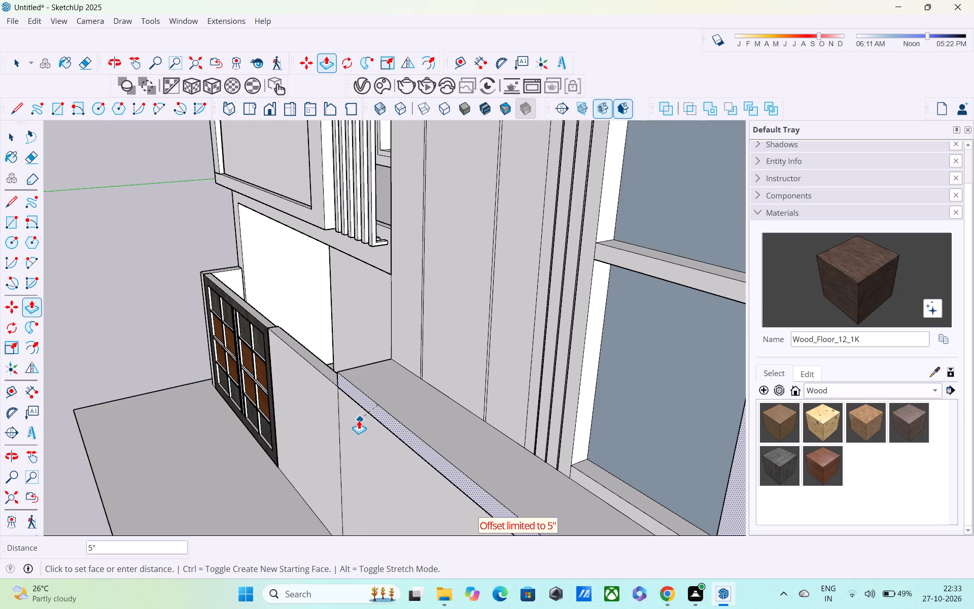
{"action": "left_click", "coordinate": [356, 422]}
{"action": "left_click", "coordinate": [371, 410]}
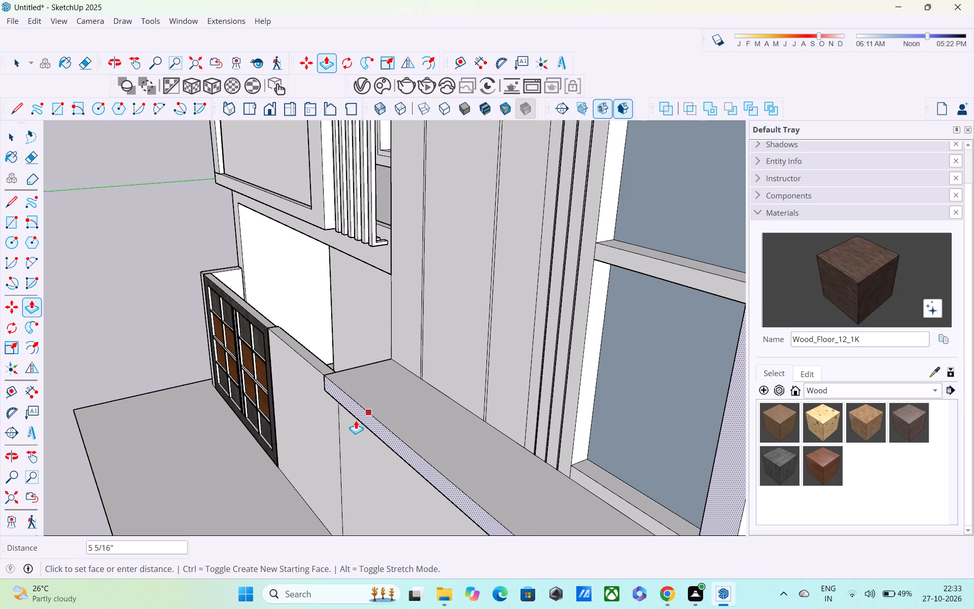
{"action": "left_click", "coordinate": [356, 420]}
Examine the extended window frame and the lower front wall from the front, side and overall views.
{"action": "scroll", "coordinate": [357, 441], "scroll_direction": "down", "scroll_amount": 5}
{"action": "middle_click_drag", "start_coordinate": [361, 443], "coordinate": [472, 397]}
{"action": "scroll", "coordinate": [495, 385], "scroll_direction": "down", "scroll_amount": 7}
{"action": "middle_click_drag", "start_coordinate": [458, 456], "coordinate": [583, 397]}
{"action": "scroll", "coordinate": [580, 397], "scroll_direction": "down", "scroll_amount": 6}
{"action": "middle_click_drag", "start_coordinate": [524, 433], "coordinate": [537, 448]}
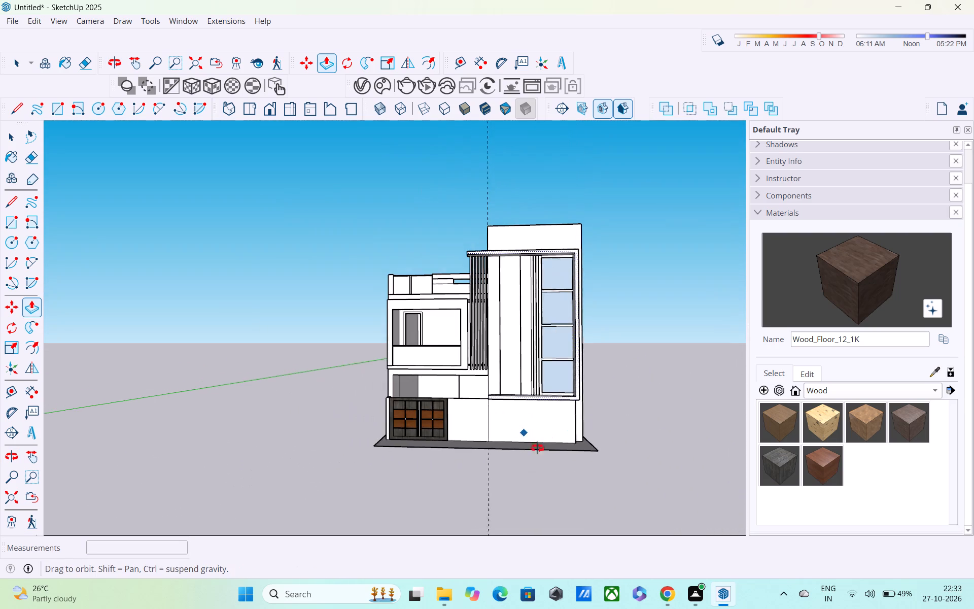
{"action": "middle_click_drag", "start_coordinate": [537, 448], "coordinate": [390, 385]}
{"action": "scroll", "coordinate": [379, 387], "scroll_direction": "down", "scroll_amount": 6}
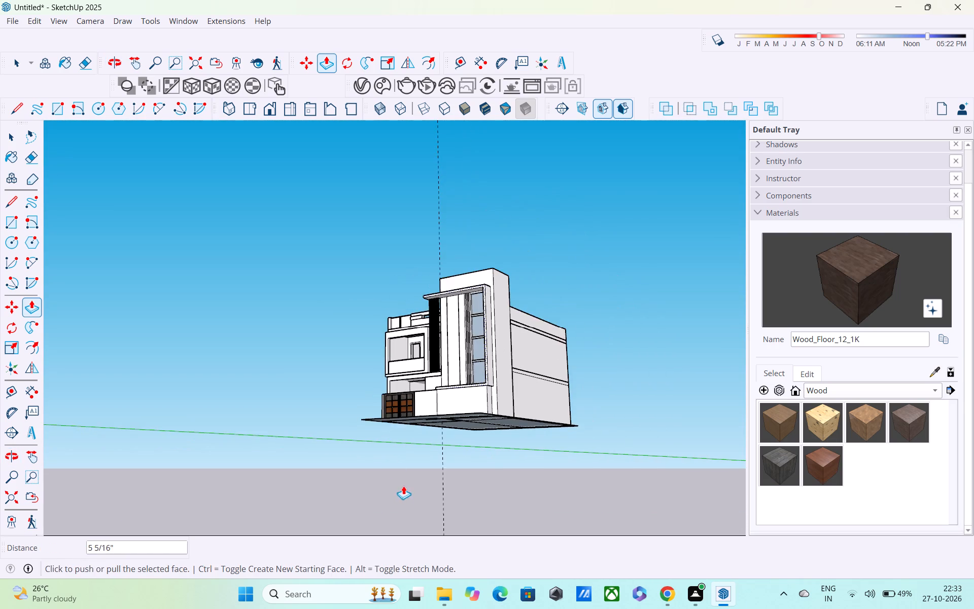
{"action": "middle_click_drag", "start_coordinate": [418, 501], "coordinate": [592, 608]}
{"action": "scroll", "coordinate": [443, 382], "scroll_direction": "up", "scroll_amount": 15}
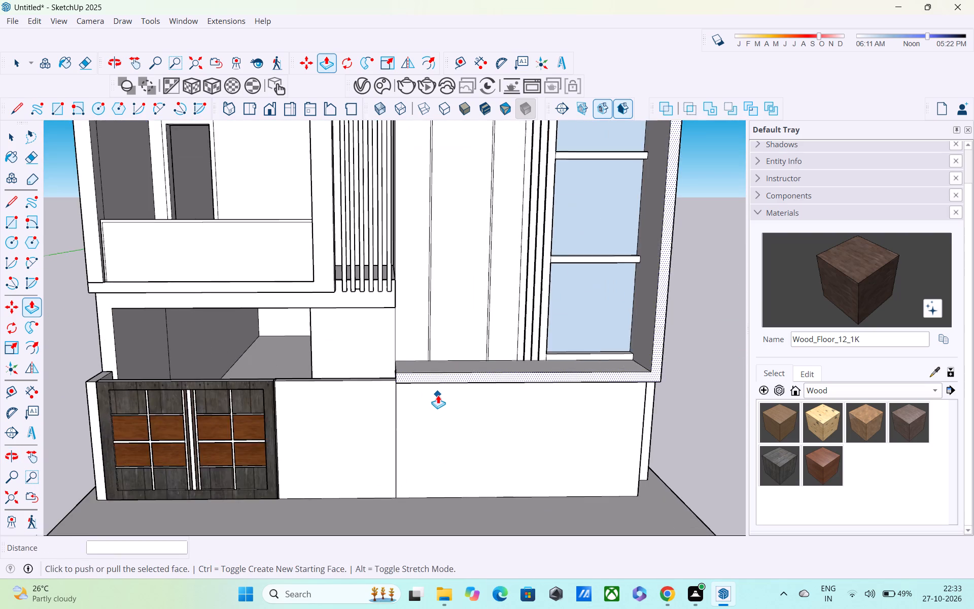
{"action": "scroll", "coordinate": [437, 395], "scroll_direction": "up", "scroll_amount": 11}
{"action": "scroll", "coordinate": [429, 394], "scroll_direction": "down", "scroll_amount": 8}
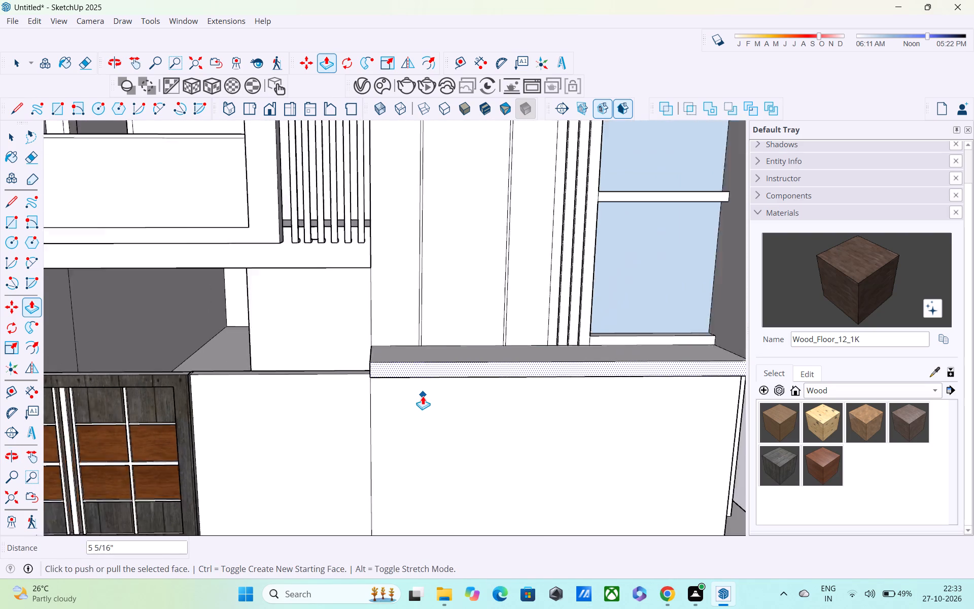
{"action": "scroll", "coordinate": [423, 396], "scroll_direction": "down", "scroll_amount": 2}
{"action": "middle_click_drag", "start_coordinate": [416, 404], "coordinate": [161, 473]}
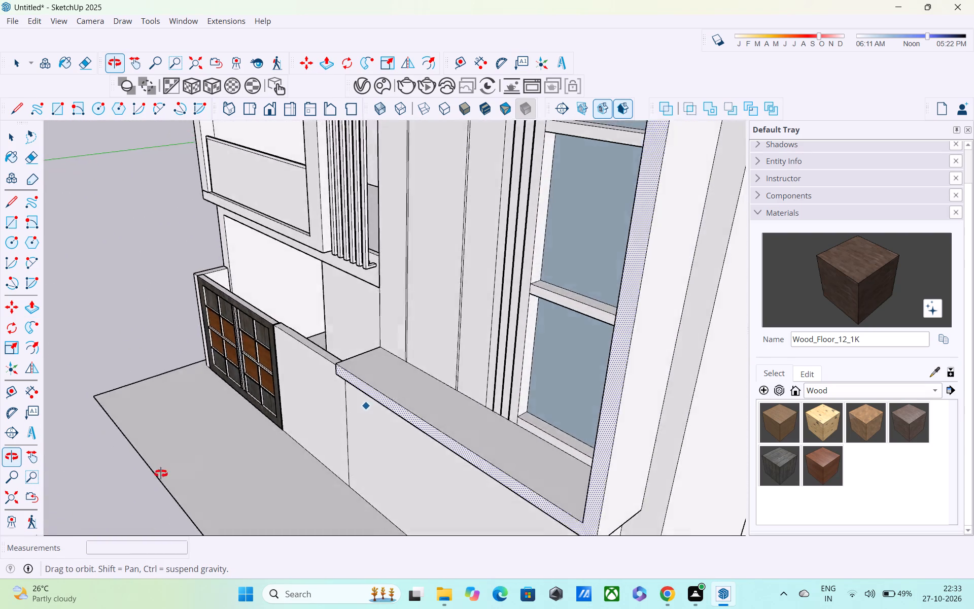
{"action": "middle_click_drag", "start_coordinate": [161, 473], "coordinate": [107, 333]}
{"action": "scroll", "coordinate": [92, 347], "scroll_direction": "down", "scroll_amount": 5}
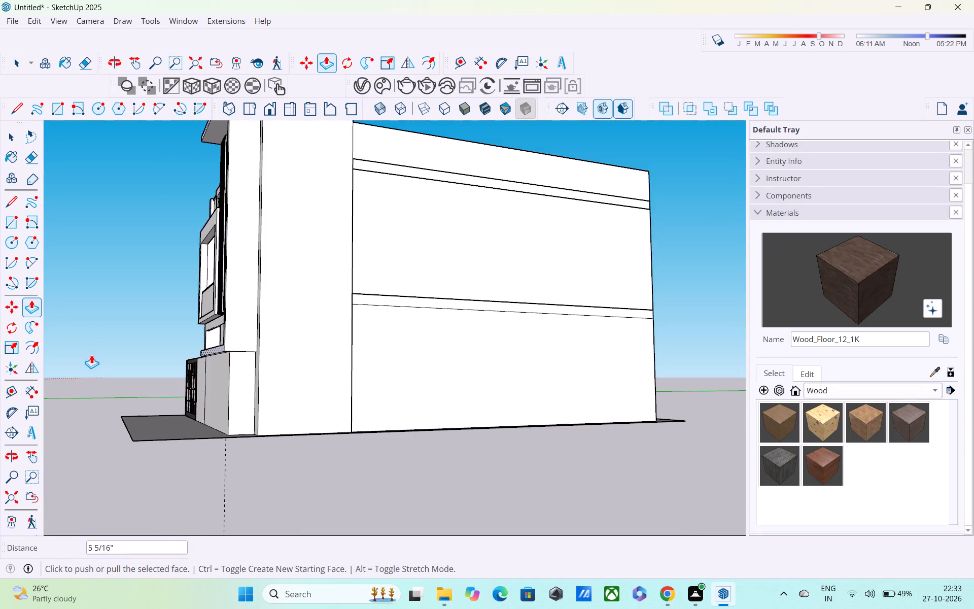
{"action": "scroll", "coordinate": [91, 355], "scroll_direction": "down", "scroll_amount": 4}
{"action": "middle_click_drag", "start_coordinate": [93, 365], "coordinate": [393, 392]}
{"action": "scroll", "coordinate": [390, 387], "scroll_direction": "down", "scroll_amount": 5}
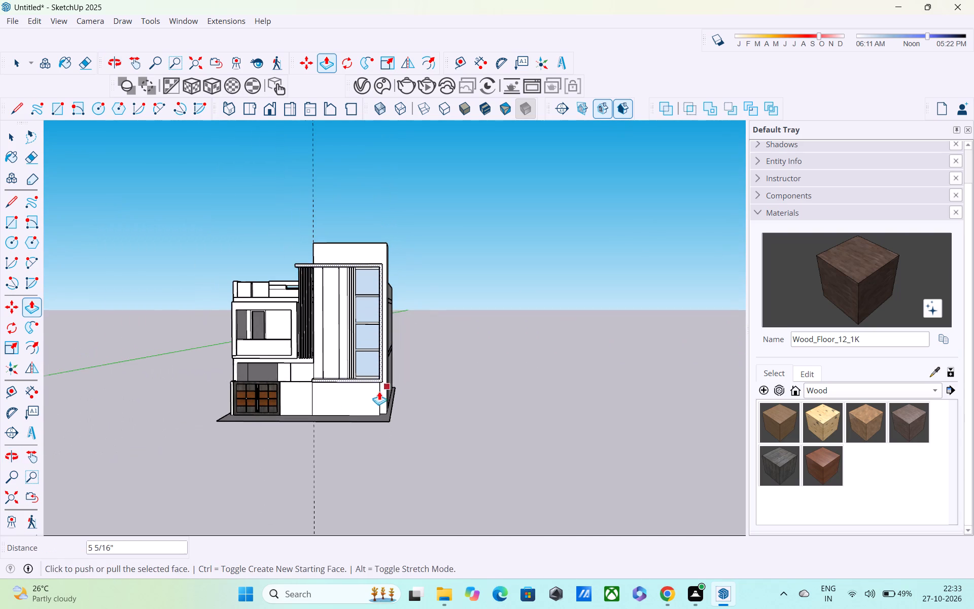
{"action": "middle_click_drag", "start_coordinate": [324, 408], "coordinate": [368, 445]}
{"action": "scroll", "coordinate": [327, 439], "scroll_direction": "up", "scroll_amount": 10}
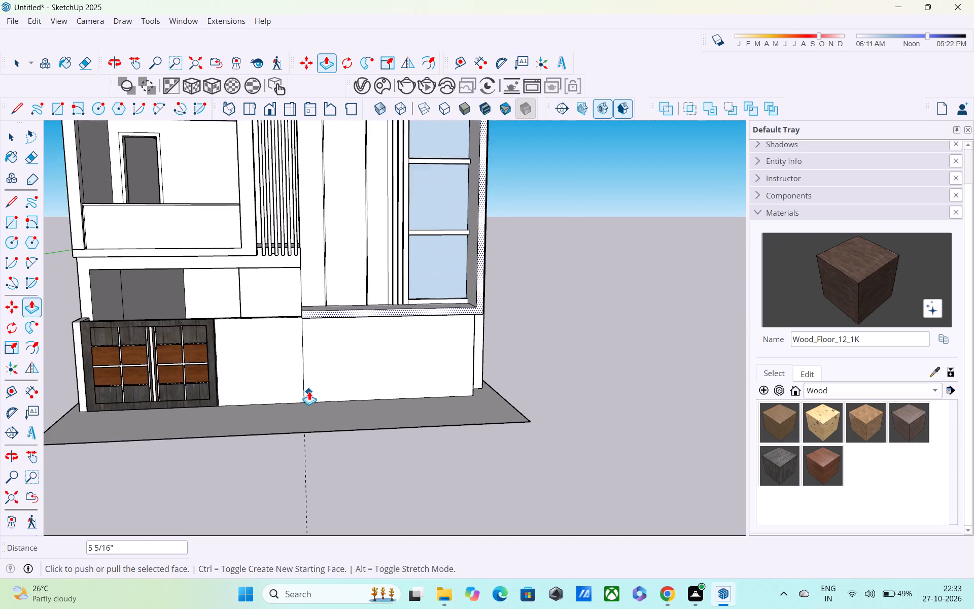
{"action": "scroll", "coordinate": [307, 390], "scroll_direction": "up", "scroll_amount": 9}
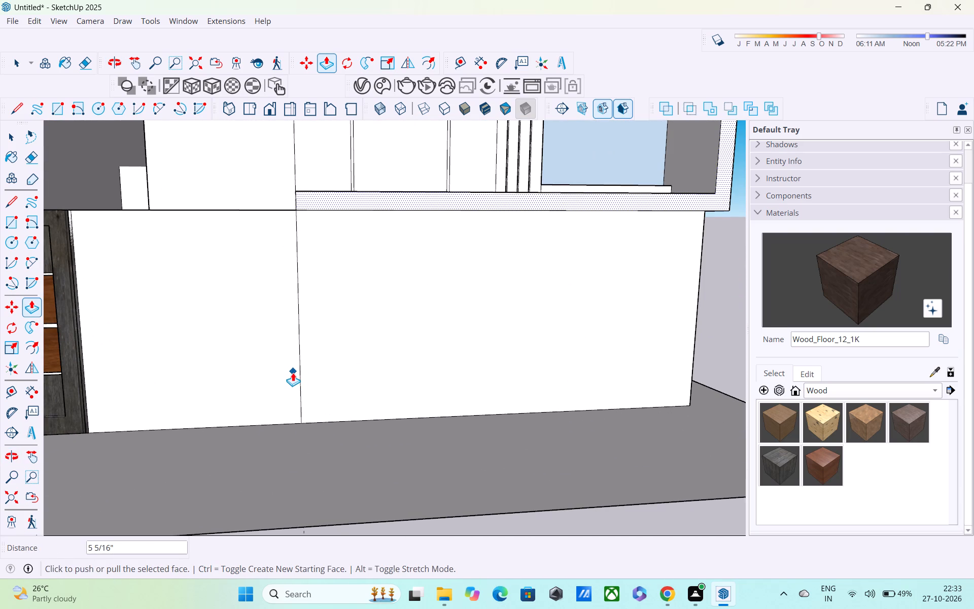
Draw a horizontal line about 12' 3" long across the lower wall panel beneath the window frame, near mid-height.
{"action": "scroll", "coordinate": [292, 373], "scroll_direction": "down", "scroll_amount": 3}
{"action": "middle_click_drag", "start_coordinate": [291, 379], "coordinate": [345, 400]}
{"action": "scroll", "coordinate": [317, 436], "scroll_direction": "down", "scroll_amount": 1}
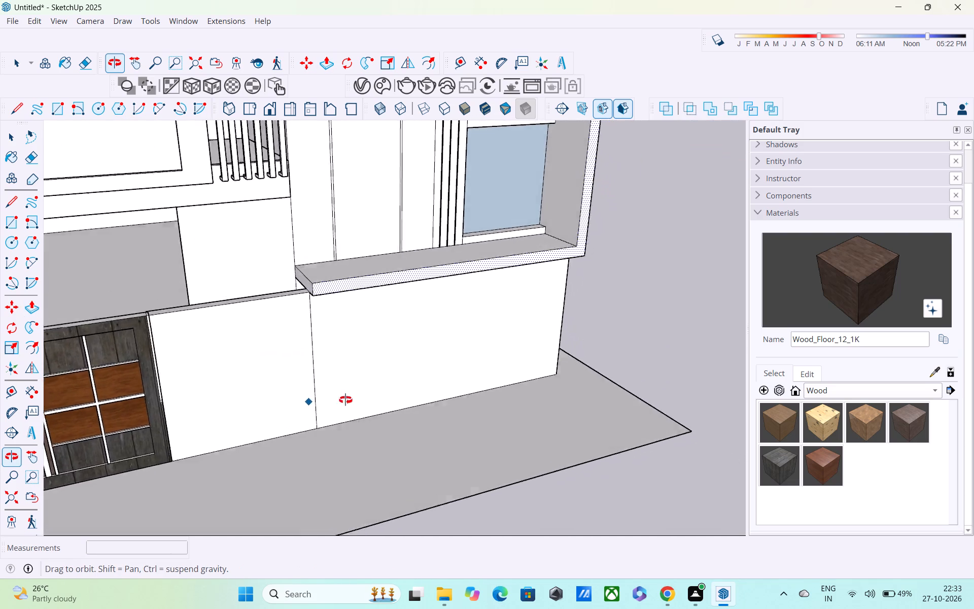
{"action": "middle_click_drag", "start_coordinate": [345, 400], "coordinate": [308, 319]}
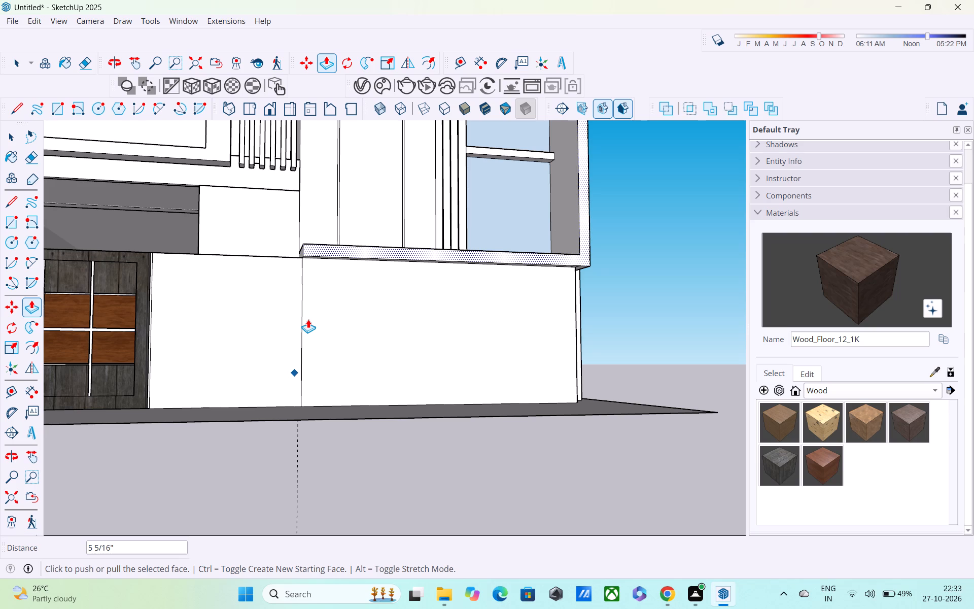
{"action": "key", "text": "l"}
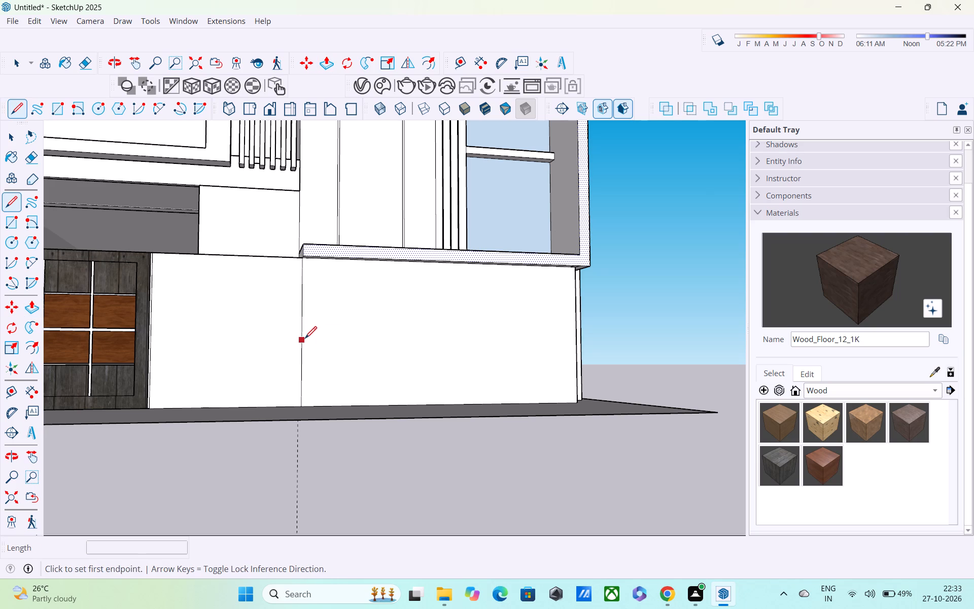
{"action": "left_click", "coordinate": [303, 333]}
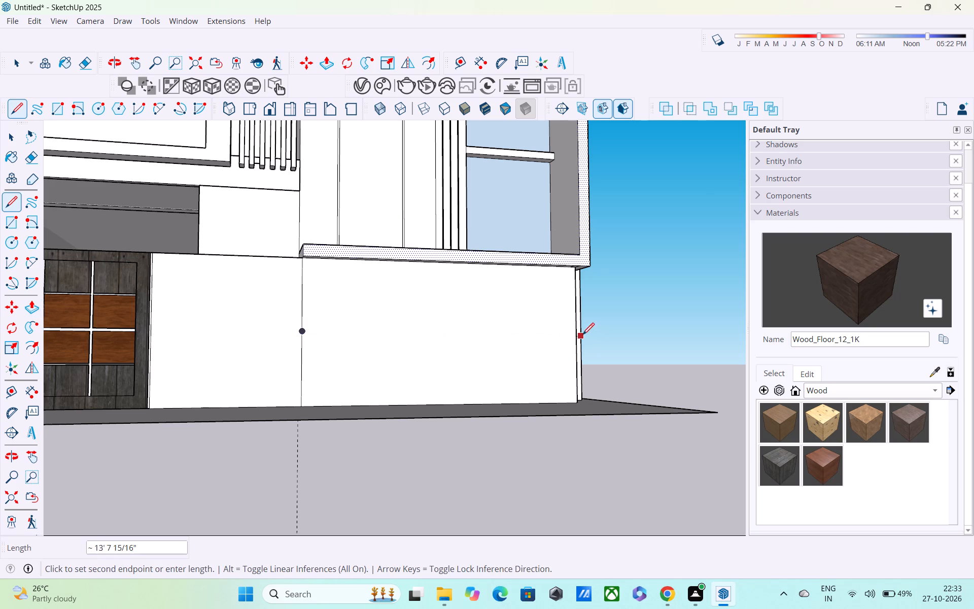
{"action": "left_click", "coordinate": [574, 333]}
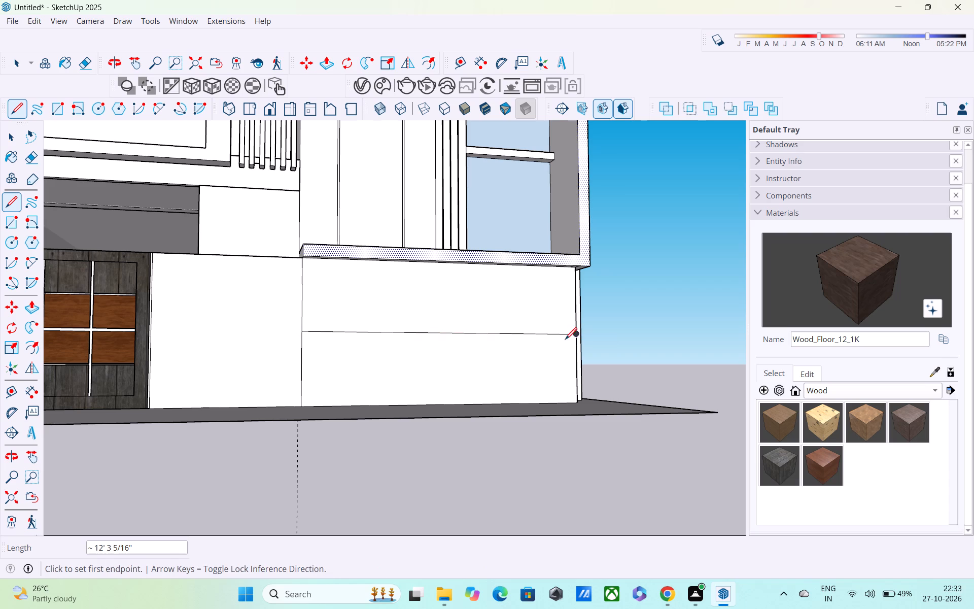
{"action": "key", "text": "space"}
{"action": "key", "text": "space"}
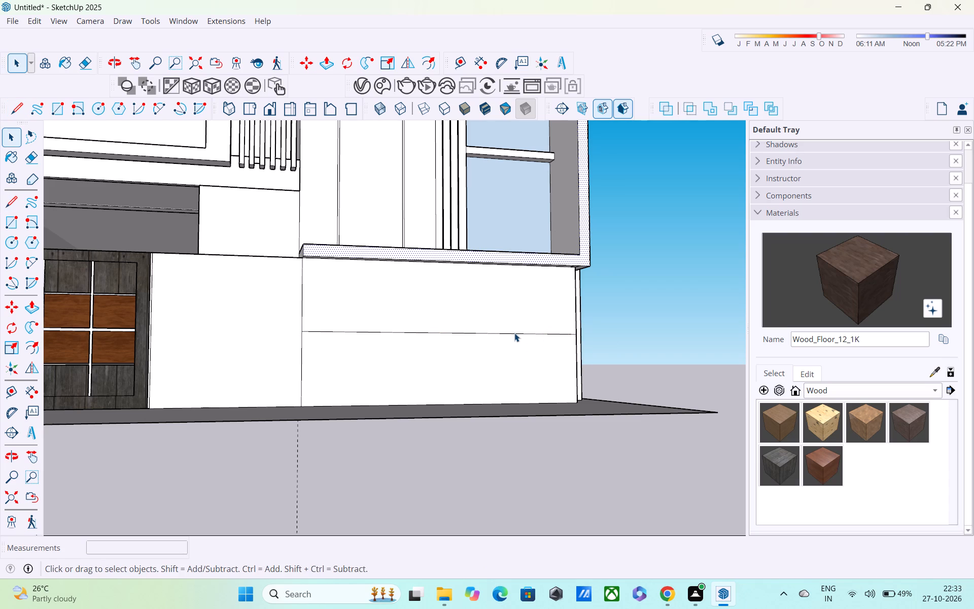
Copy the horizontal line on the lower wall panel 3" upward.
{"action": "left_click", "coordinate": [514, 333]}
{"action": "left_click", "coordinate": [514, 336]}
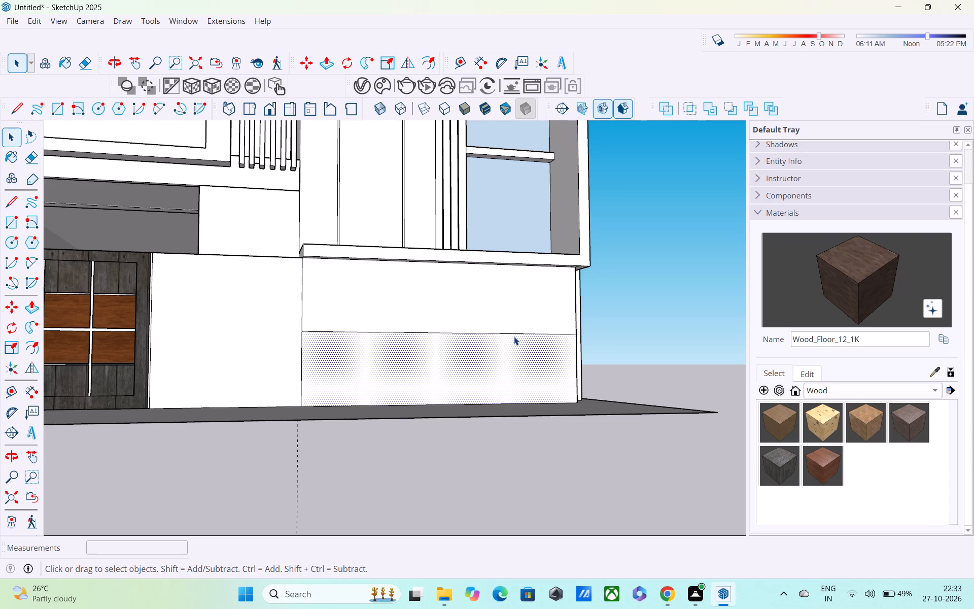
{"action": "left_click", "coordinate": [513, 334]}
{"action": "key", "text": "space"}
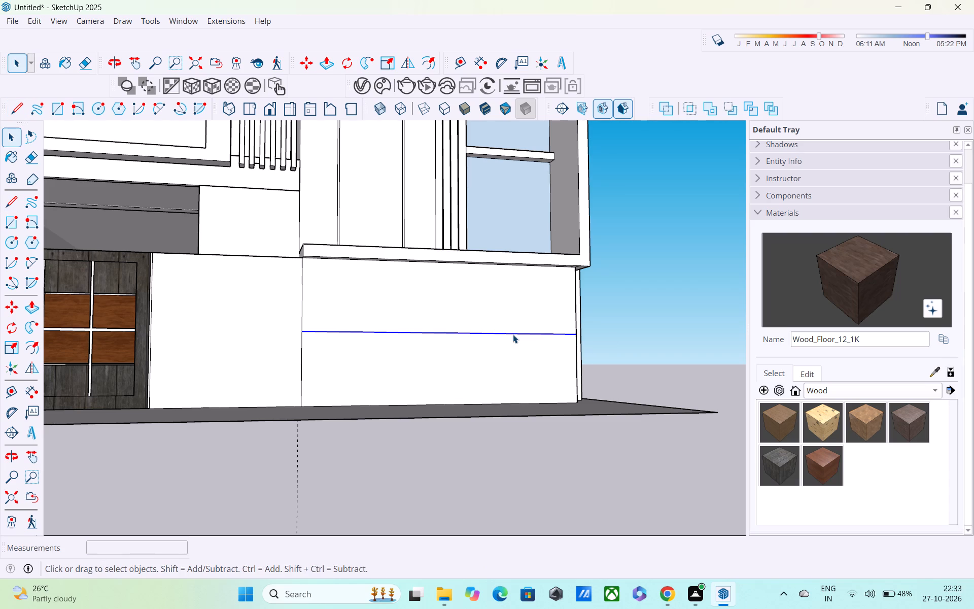
{"action": "key", "text": "m"}
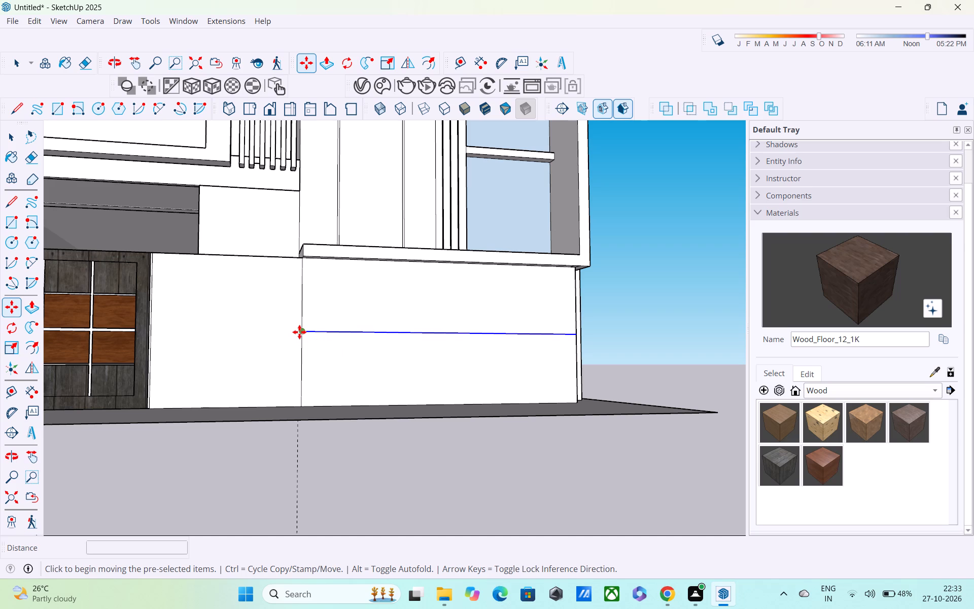
{"action": "left_click", "coordinate": [301, 330]}
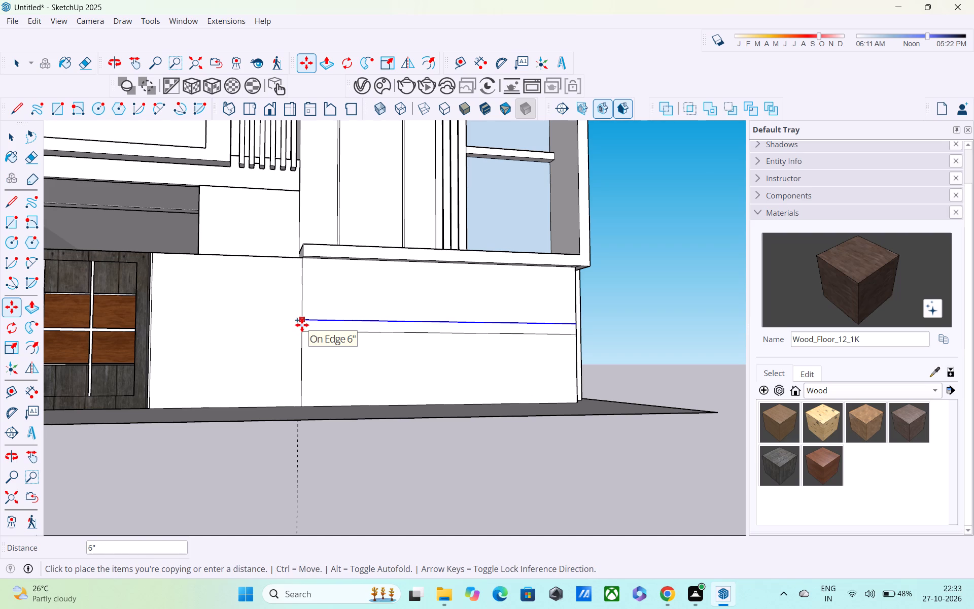
{"action": "key", "text": "3"}
{"action": "key", "text": "shift+quotedbl"}
{"action": "key", "text": "Return"}
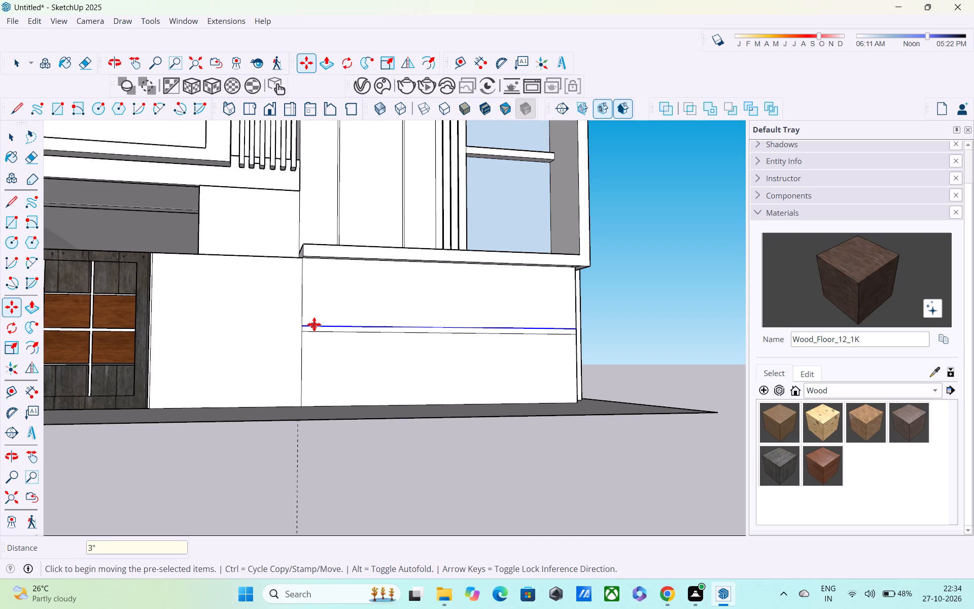
Copy the upper horizontal line 6" downward, placing another line below the original one.
{"action": "left_click", "coordinate": [303, 325]}
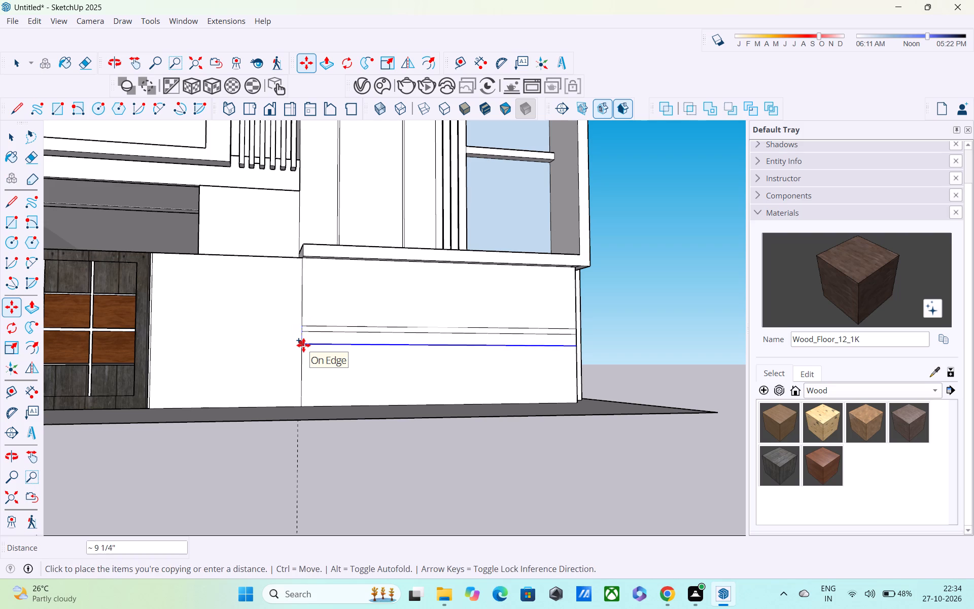
{"action": "key", "text": "6"}
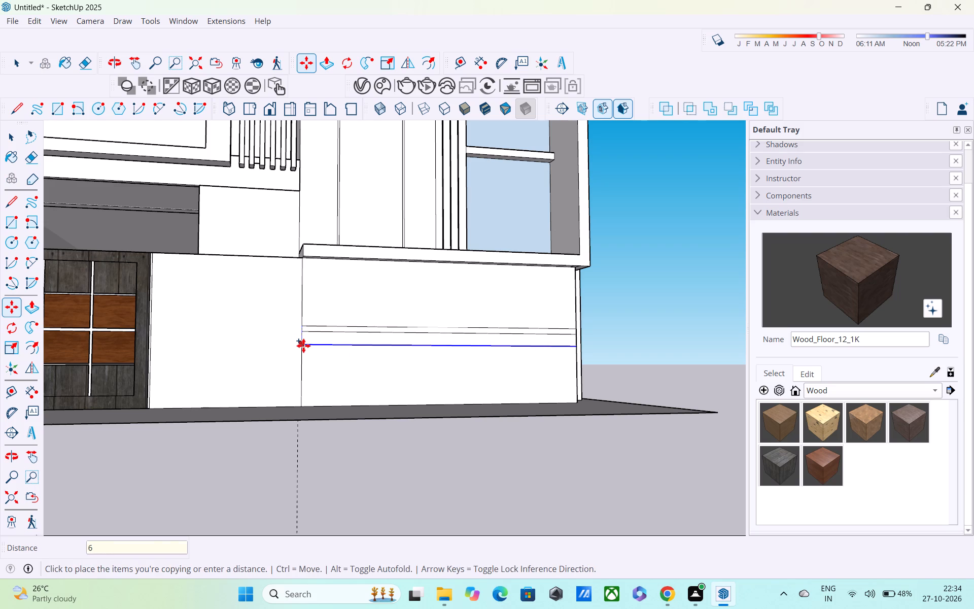
{"action": "key", "text": "shift+quotedbl"}
{"action": "key", "text": "Return"}
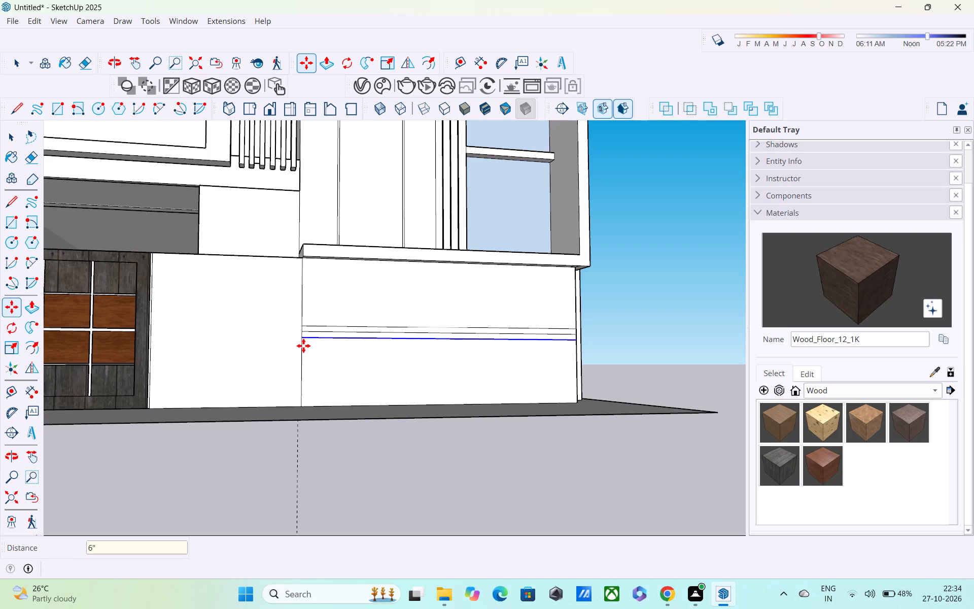
{"action": "key", "text": "space"}
Delete the middle of the three horizontal lines, leaving a 6" band across the lower wall panel.
{"action": "scroll", "coordinate": [317, 334], "scroll_direction": "up", "scroll_amount": 3}
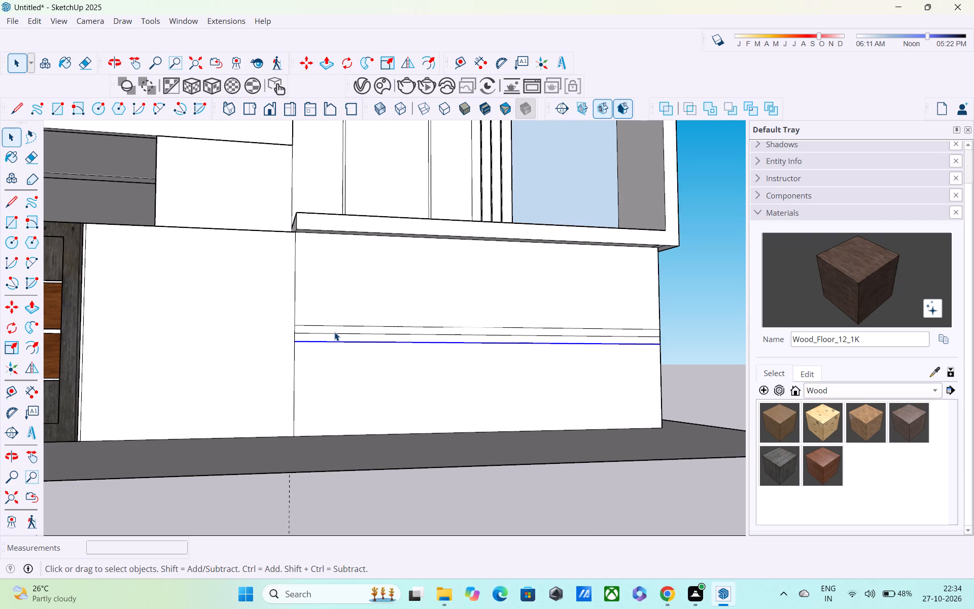
{"action": "left_click", "coordinate": [334, 333]}
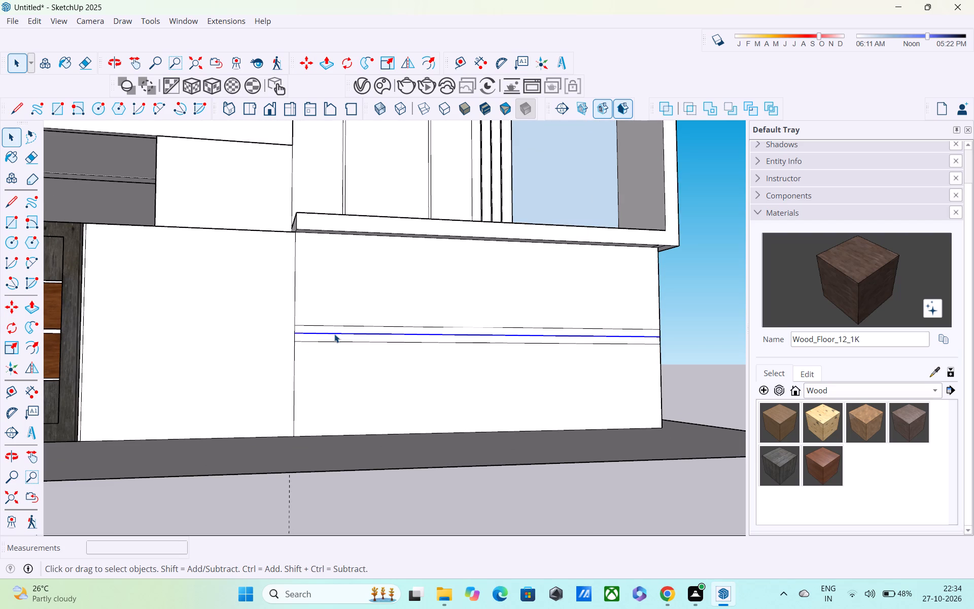
{"action": "key", "text": "Delete"}
{"action": "scroll", "coordinate": [334, 334], "scroll_direction": "down", "scroll_amount": 2}
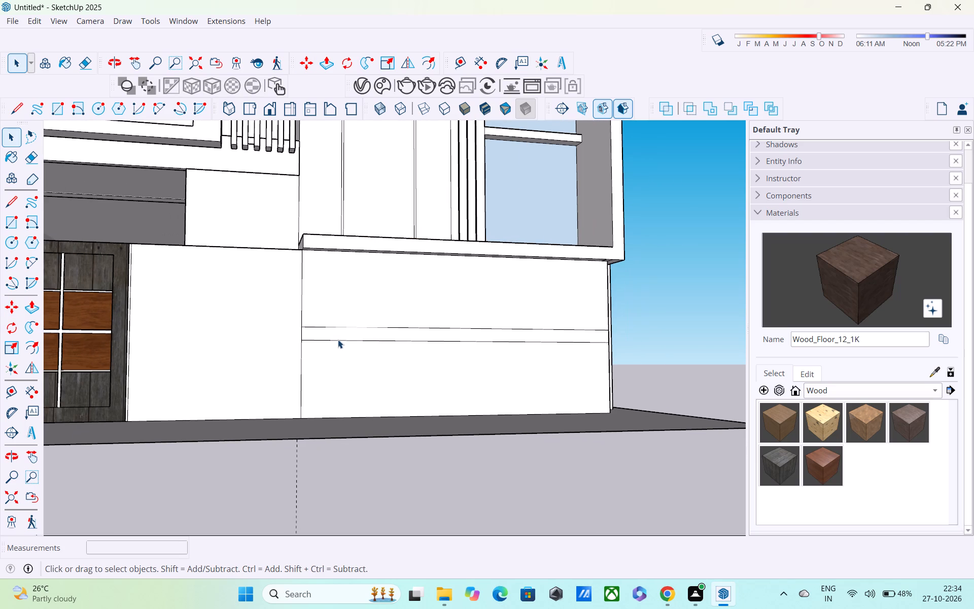
{"action": "middle_click_drag", "start_coordinate": [338, 343], "coordinate": [174, 342], "text": "shift"}
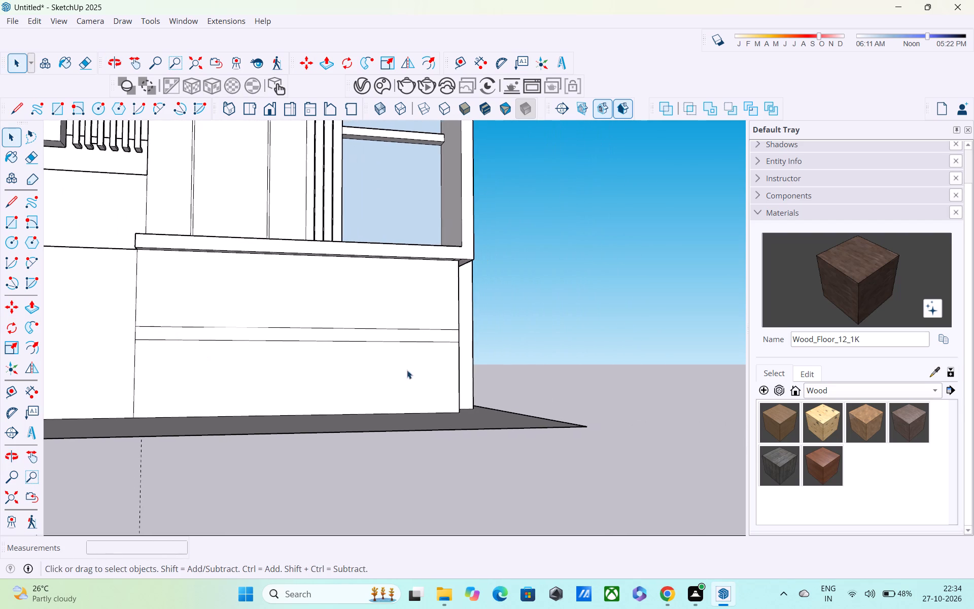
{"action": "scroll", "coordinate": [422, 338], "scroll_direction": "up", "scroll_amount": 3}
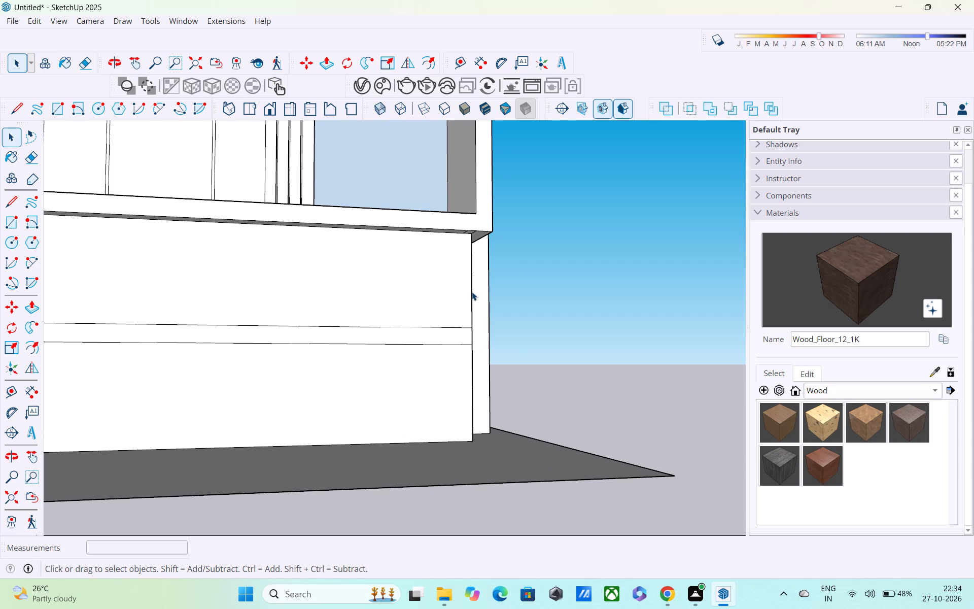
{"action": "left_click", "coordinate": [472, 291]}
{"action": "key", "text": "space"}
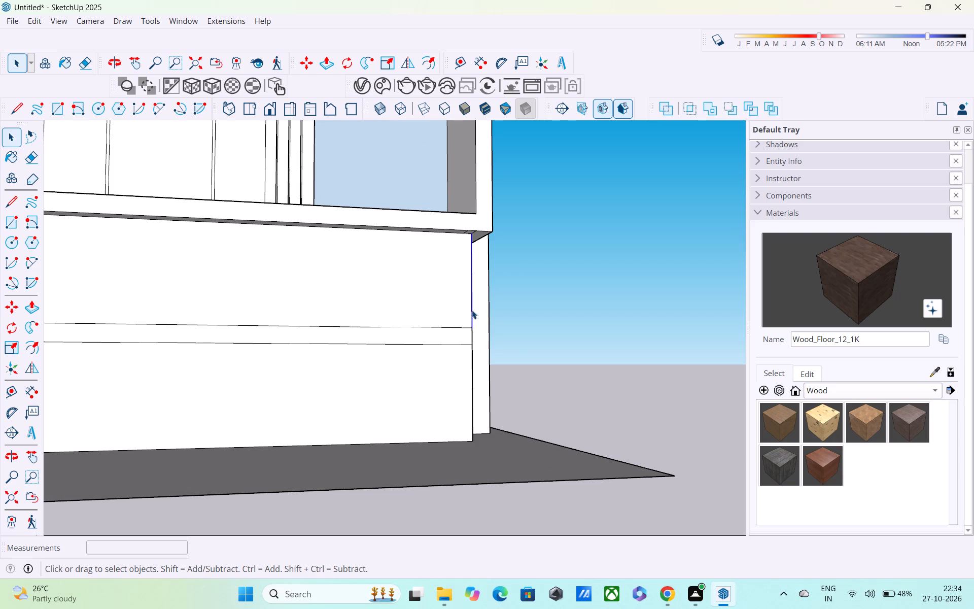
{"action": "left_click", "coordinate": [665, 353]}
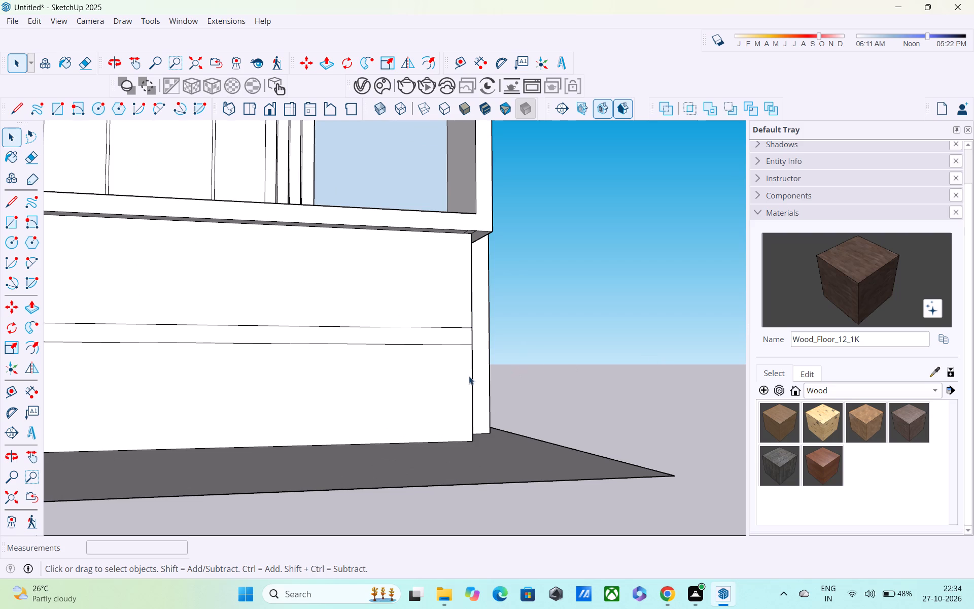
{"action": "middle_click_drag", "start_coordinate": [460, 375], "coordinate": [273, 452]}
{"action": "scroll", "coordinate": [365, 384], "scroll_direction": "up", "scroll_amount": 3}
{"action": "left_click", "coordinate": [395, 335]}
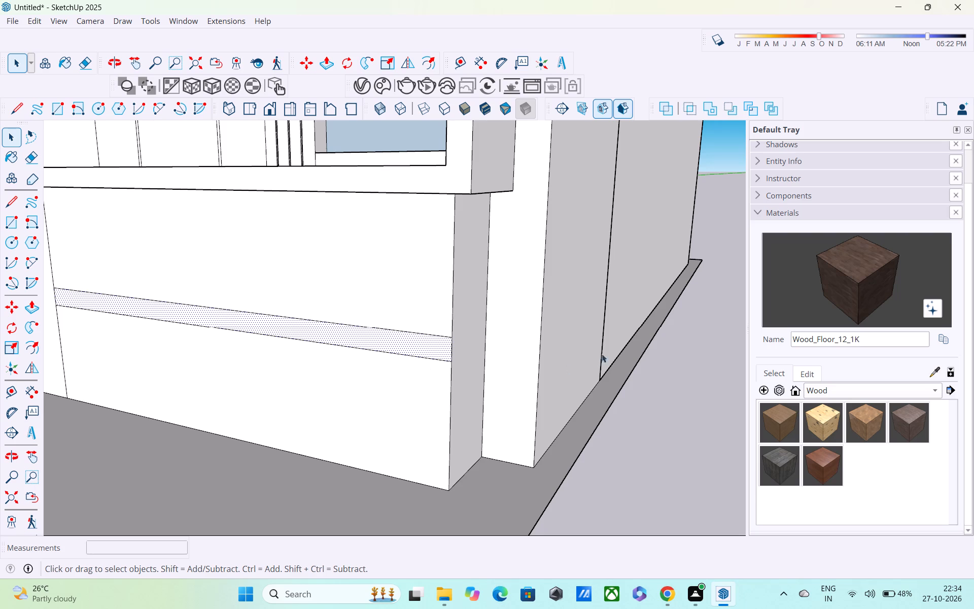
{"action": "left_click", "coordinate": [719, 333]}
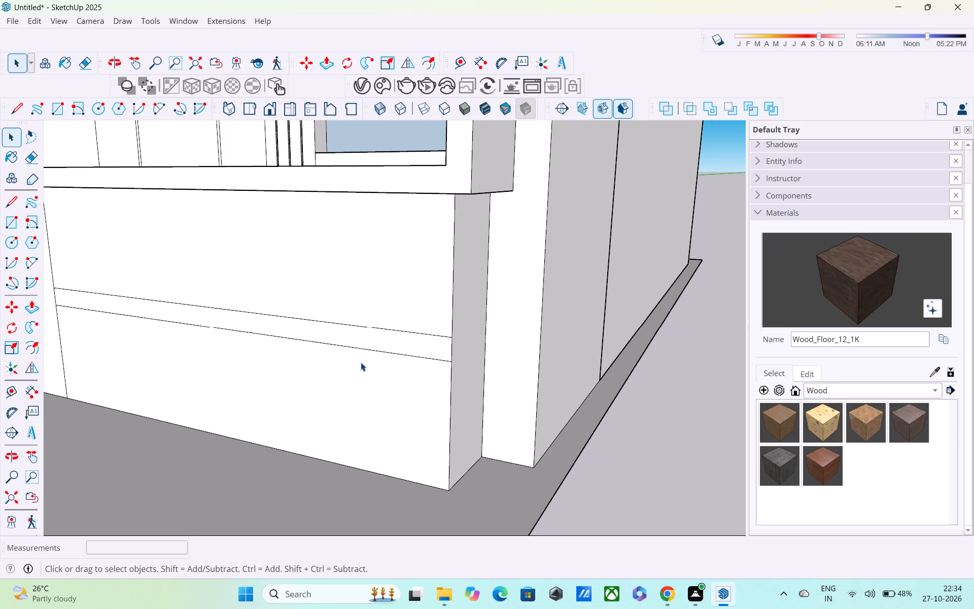
Draw a vertical line about 6' 1 5/8" long across the lower wall panel, from its bottom edge up to the window frame's underside.
{"action": "key", "text": "l"}
{"action": "middle_click_drag", "start_coordinate": [362, 424], "coordinate": [481, 371]}
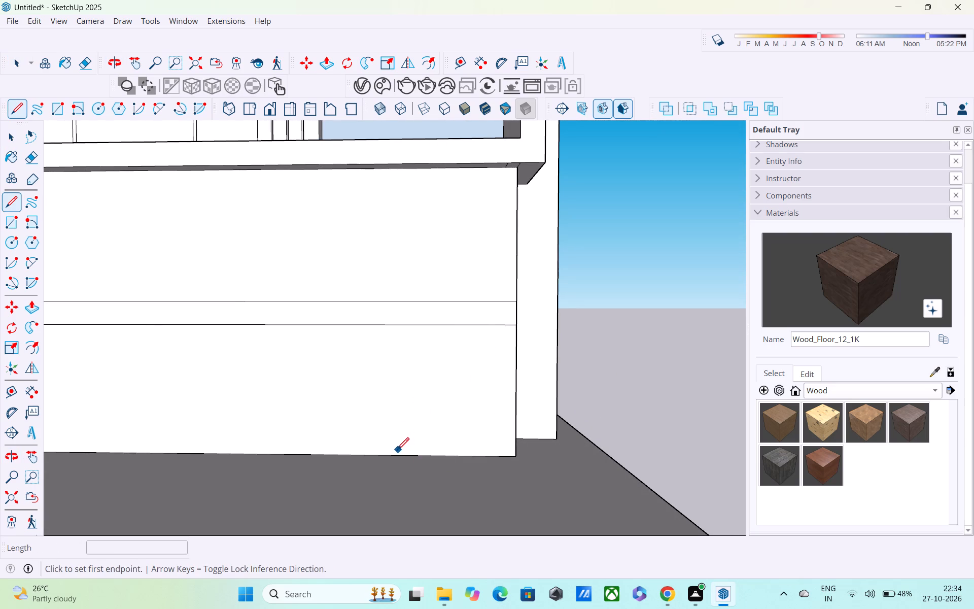
{"action": "left_click", "coordinate": [366, 459]}
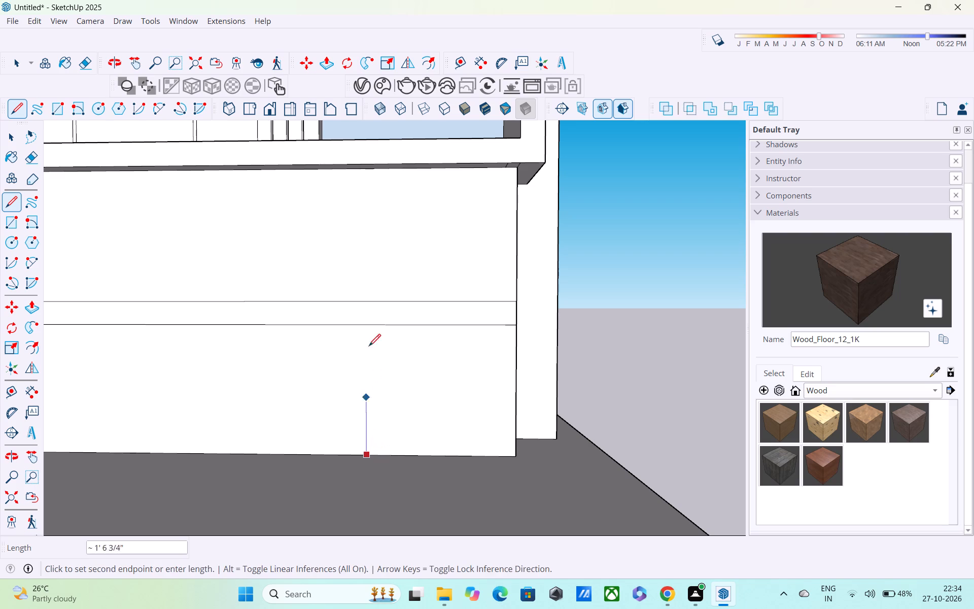
{"action": "middle_click_drag", "start_coordinate": [371, 334], "coordinate": [398, 482]}
{"action": "middle_click_drag", "start_coordinate": [391, 448], "coordinate": [421, 295]}
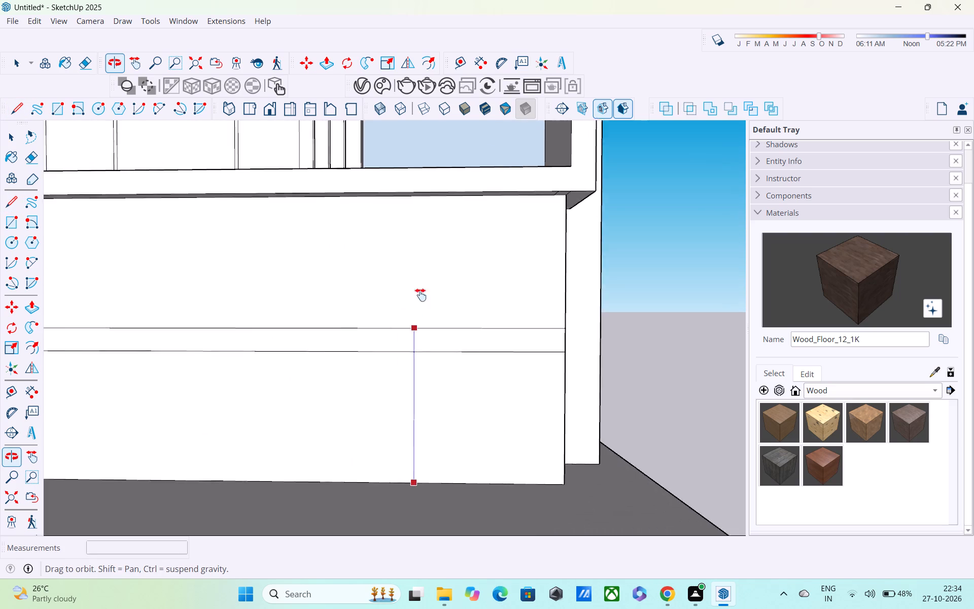
{"action": "middle_click_drag", "start_coordinate": [421, 295], "coordinate": [427, 429]}
{"action": "middle_click_drag", "start_coordinate": [442, 379], "coordinate": [456, 249]}
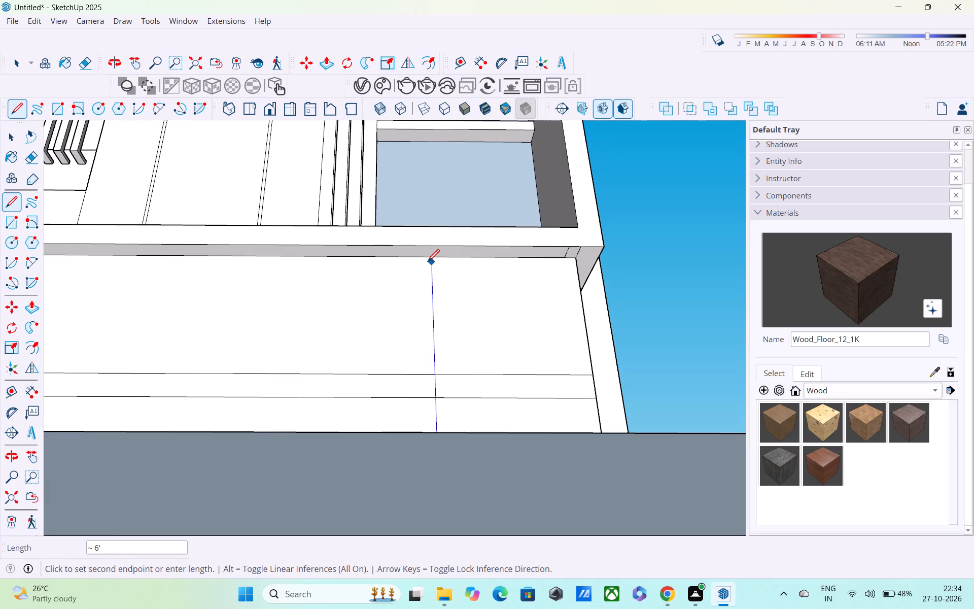
{"action": "left_click", "coordinate": [429, 255]}
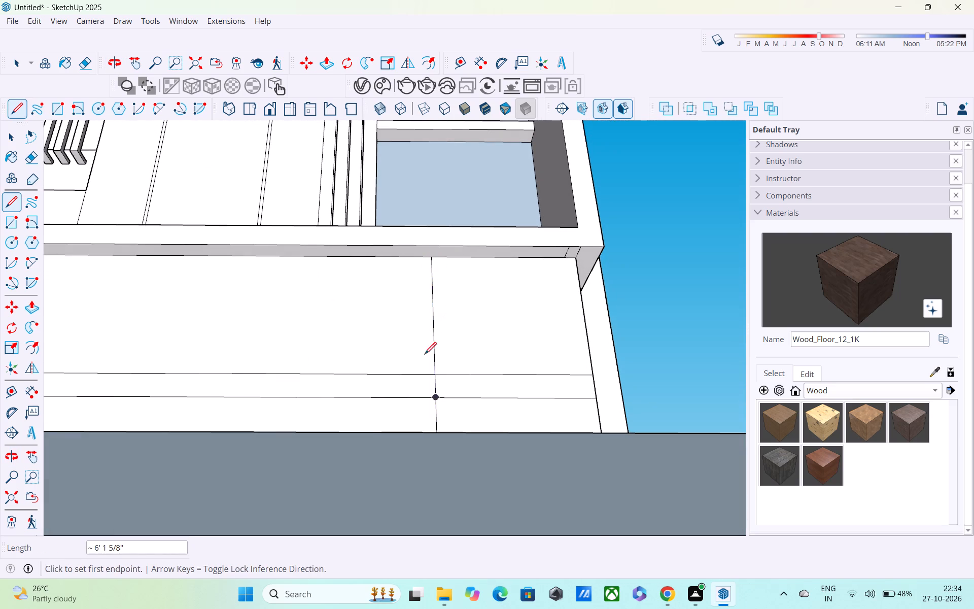
{"action": "key", "text": "space"}
Draw a 6" segment along the lower wall panel's bottom edge, from the foot of the vertical line toward the gate.
{"action": "left_click", "coordinate": [433, 287]}
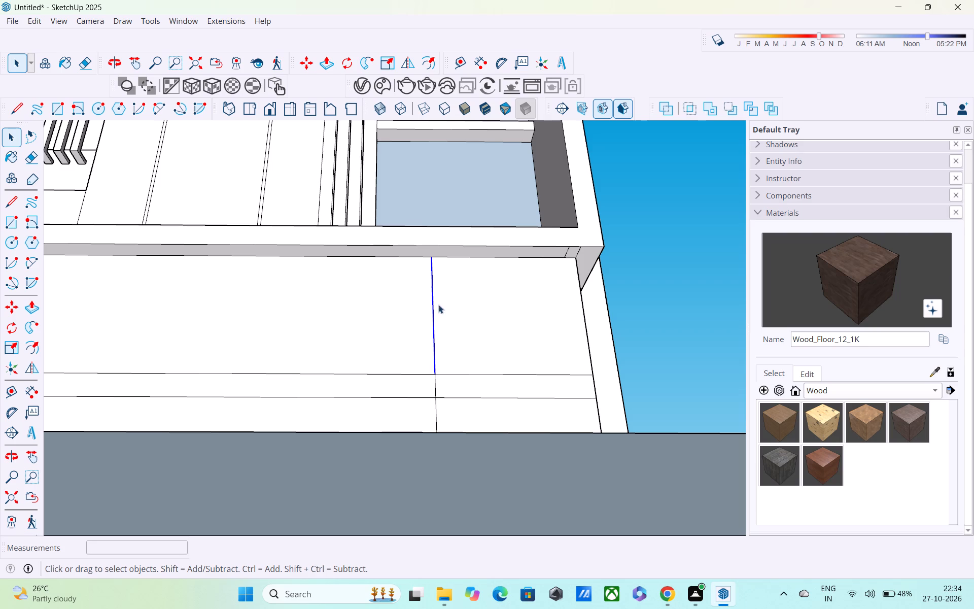
{"action": "middle_click_drag", "start_coordinate": [425, 366], "coordinate": [422, 320], "text": "shift"}
{"action": "middle_click_drag", "start_coordinate": [422, 323], "coordinate": [417, 414]}
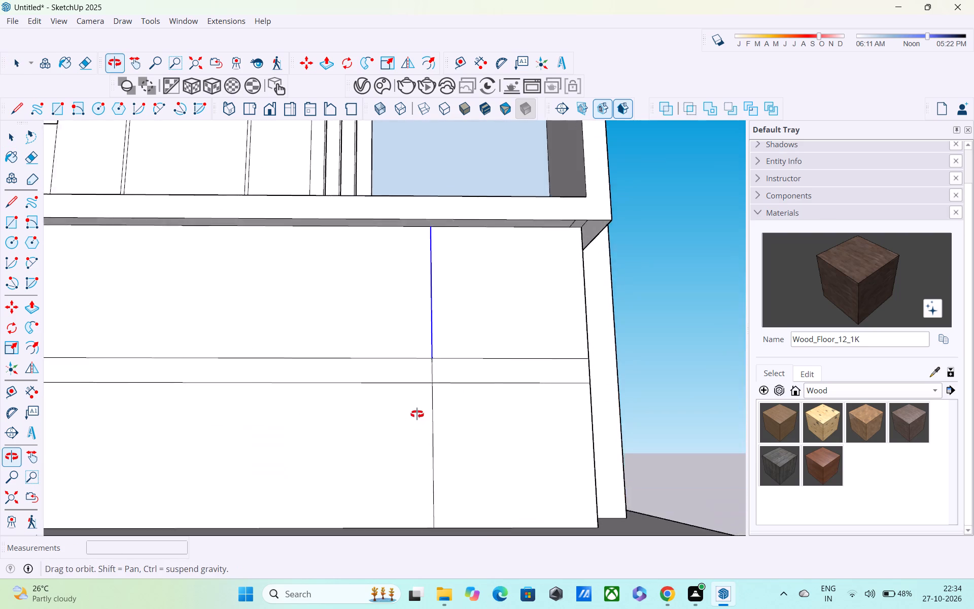
{"action": "middle_click_drag", "start_coordinate": [417, 414], "coordinate": [411, 434]}
{"action": "key", "text": "l"}
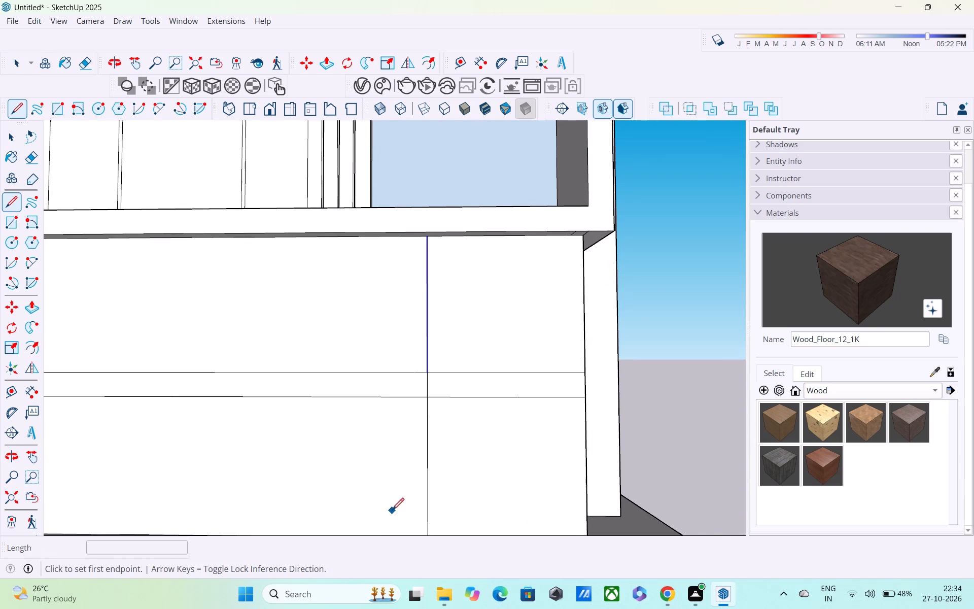
{"action": "middle_click_drag", "start_coordinate": [393, 511], "coordinate": [397, 350]}
{"action": "key", "text": "space"}
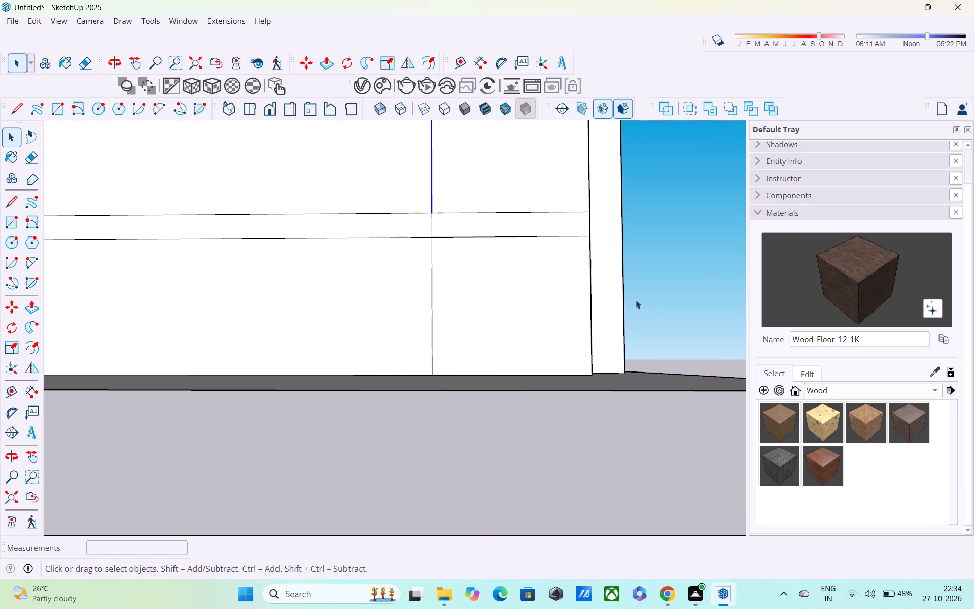
{"action": "left_click", "coordinate": [659, 269]}
{"action": "key", "text": "l"}
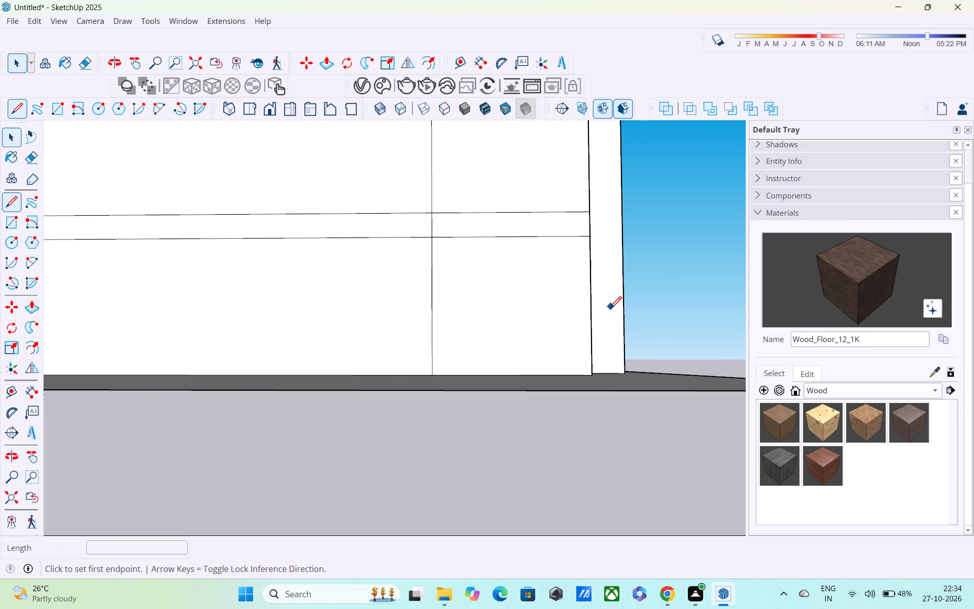
{"action": "scroll", "coordinate": [430, 371], "scroll_direction": "up", "scroll_amount": 2}
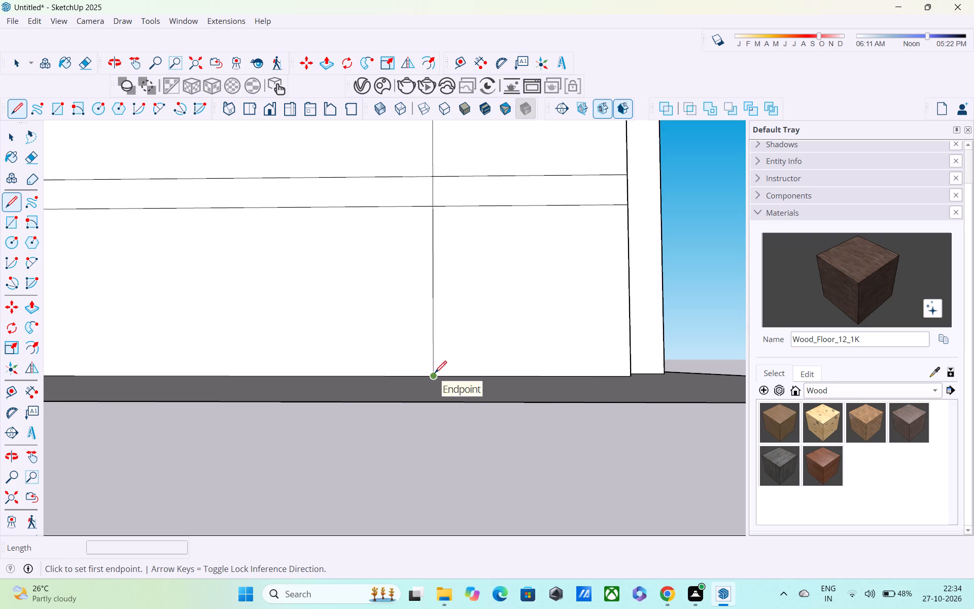
{"action": "left_click", "coordinate": [435, 374]}
{"action": "left_click", "coordinate": [397, 374]}
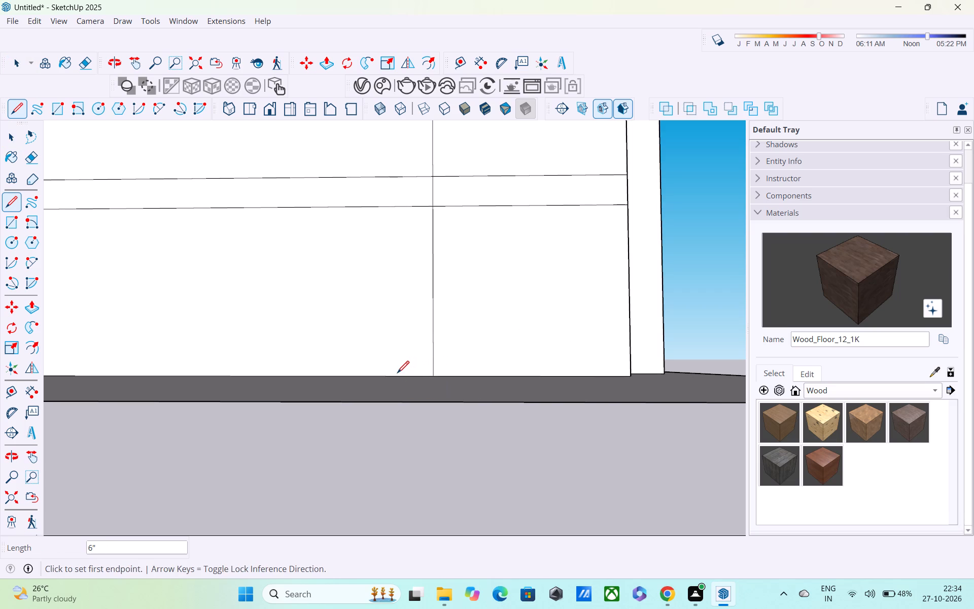
Draw a second vertical line about 6' 1 5/8" long from the 6" segment's end up to the window frame's underside.
{"action": "left_click", "coordinate": [406, 378]}
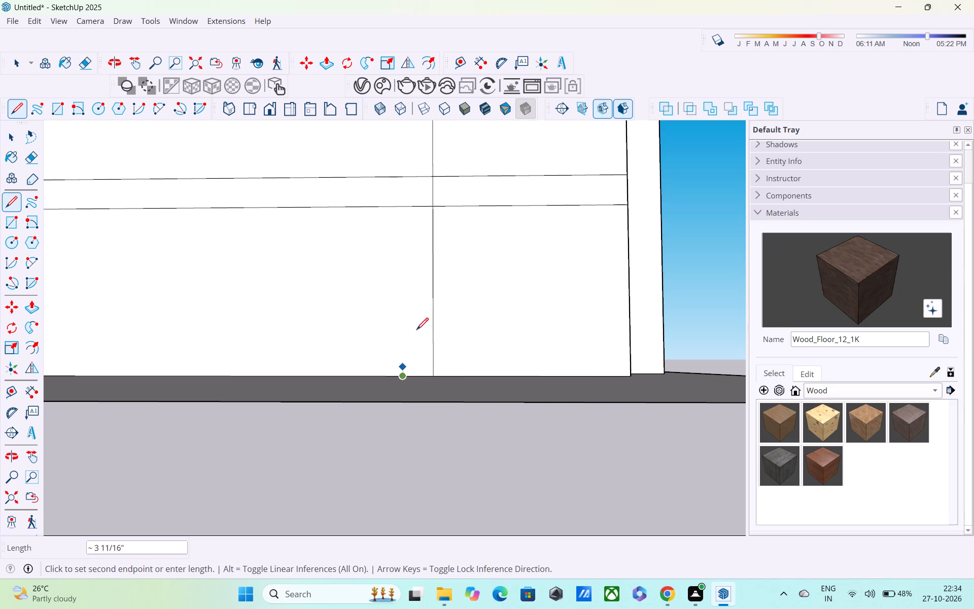
{"action": "middle_click_drag", "start_coordinate": [397, 321], "coordinate": [391, 499], "text": "shift"}
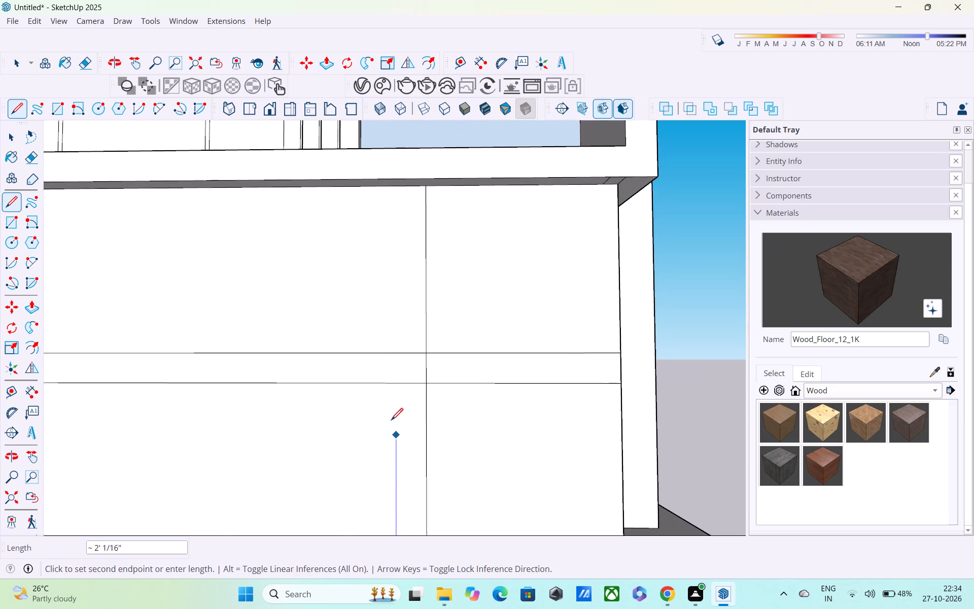
{"action": "middle_click_drag", "start_coordinate": [396, 437], "coordinate": [393, 604]}
{"action": "middle_click_drag", "start_coordinate": [388, 471], "coordinate": [394, 472]}
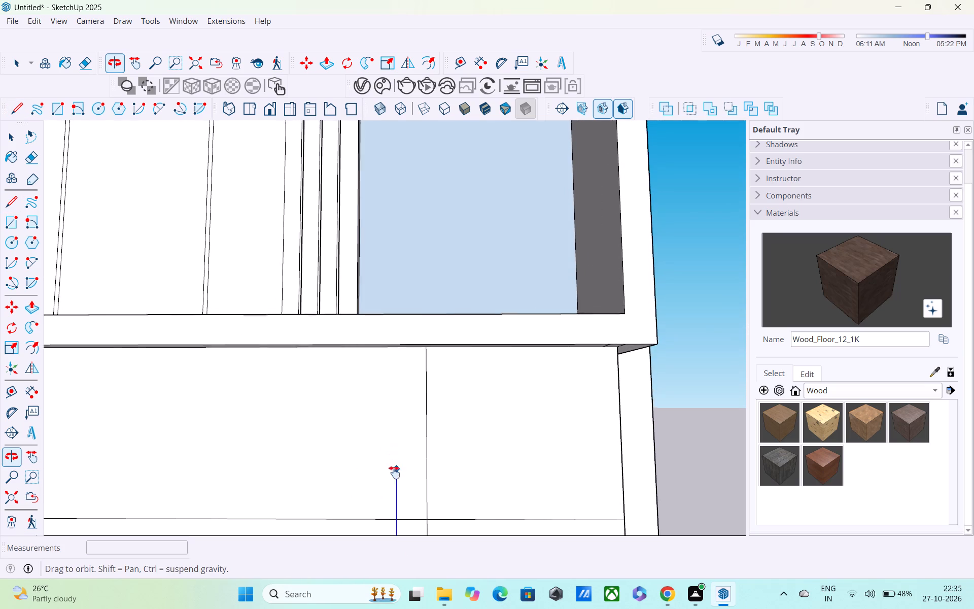
{"action": "middle_click_drag", "start_coordinate": [394, 472], "coordinate": [394, 520]}
{"action": "middle_click_drag", "start_coordinate": [402, 452], "coordinate": [434, 309]}
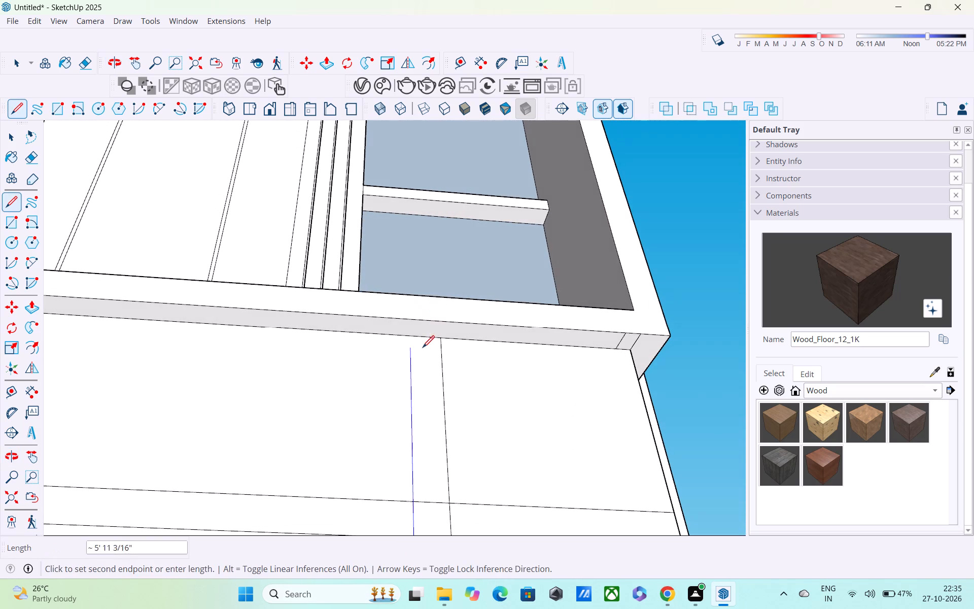
{"action": "left_click", "coordinate": [411, 336]}
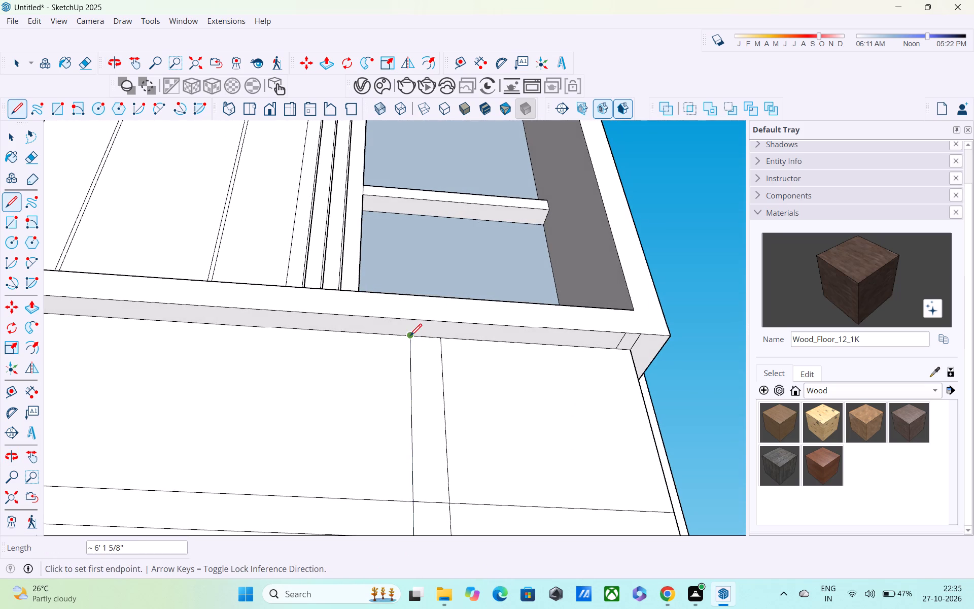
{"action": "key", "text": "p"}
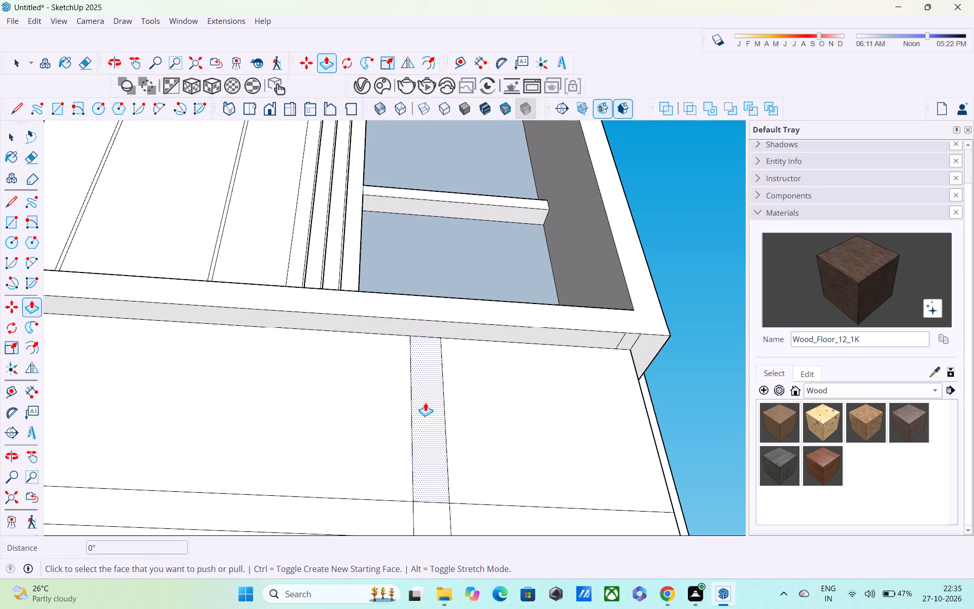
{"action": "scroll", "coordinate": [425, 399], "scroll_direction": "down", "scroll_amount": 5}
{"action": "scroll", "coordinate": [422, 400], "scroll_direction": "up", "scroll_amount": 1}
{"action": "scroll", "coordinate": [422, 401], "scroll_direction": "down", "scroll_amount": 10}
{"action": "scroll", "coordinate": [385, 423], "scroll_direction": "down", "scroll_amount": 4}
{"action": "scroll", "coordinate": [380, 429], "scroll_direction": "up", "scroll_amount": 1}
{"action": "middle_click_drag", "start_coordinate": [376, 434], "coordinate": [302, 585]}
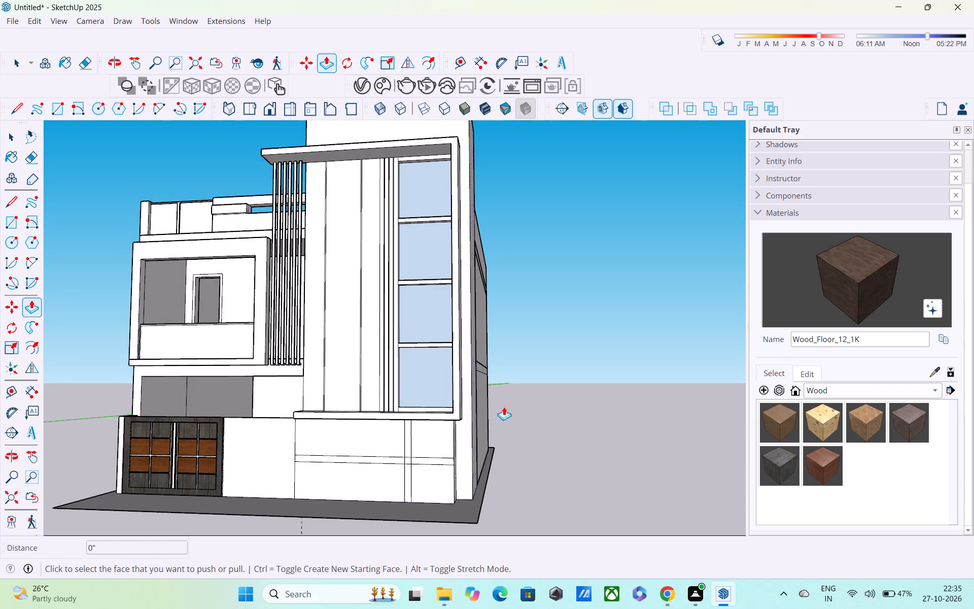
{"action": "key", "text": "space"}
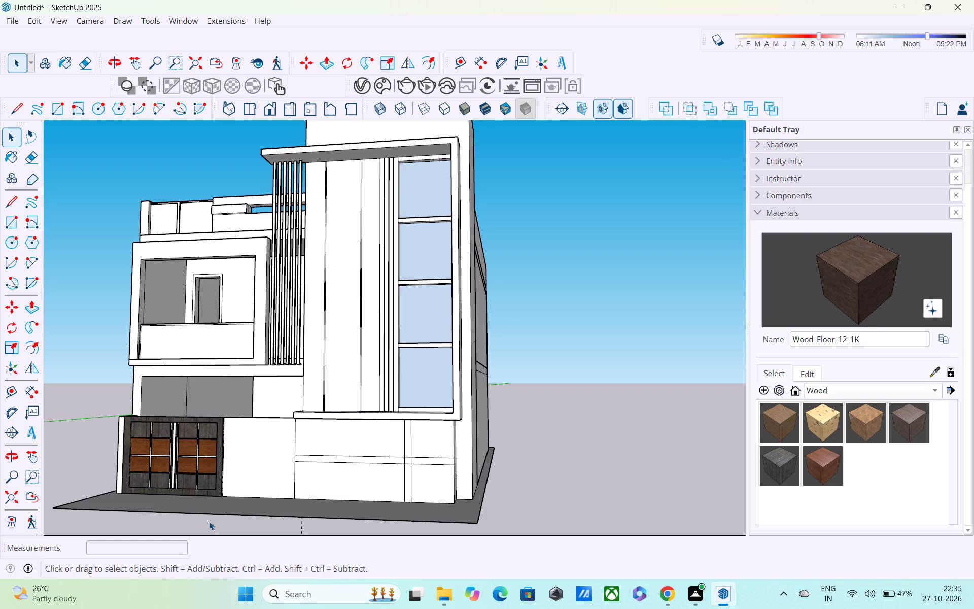
Place a vertical guide on the wall beside the gate, about 2' 3" from the lower wall panel's gate-side edge.
{"action": "scroll", "coordinate": [272, 469], "scroll_direction": "up", "scroll_amount": 2}
{"action": "middle_click_drag", "start_coordinate": [267, 462], "coordinate": [388, 482]}
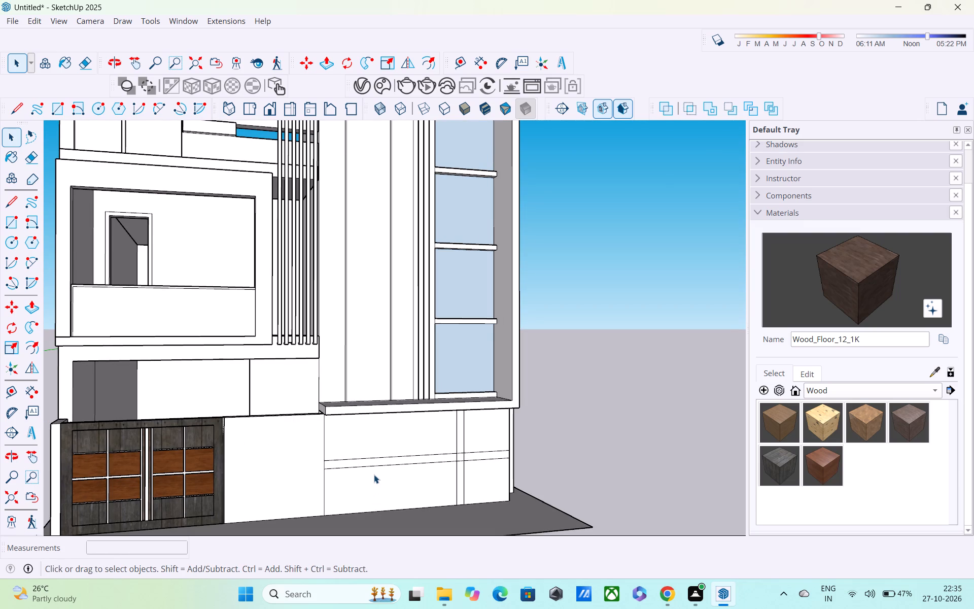
{"action": "key", "text": "t"}
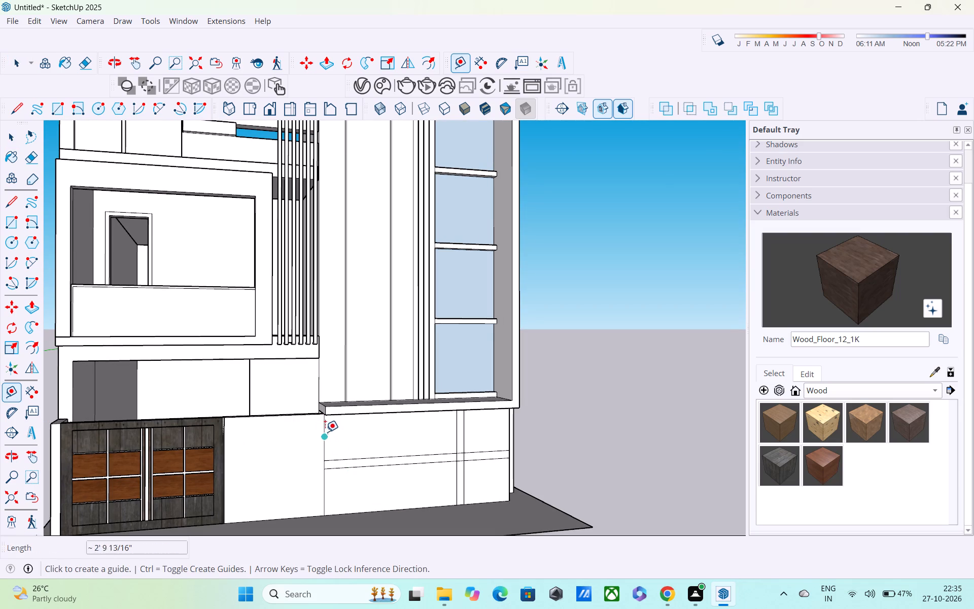
{"action": "left_click", "coordinate": [327, 434]}
{"action": "middle_click_drag", "start_coordinate": [309, 438], "coordinate": [302, 434]}
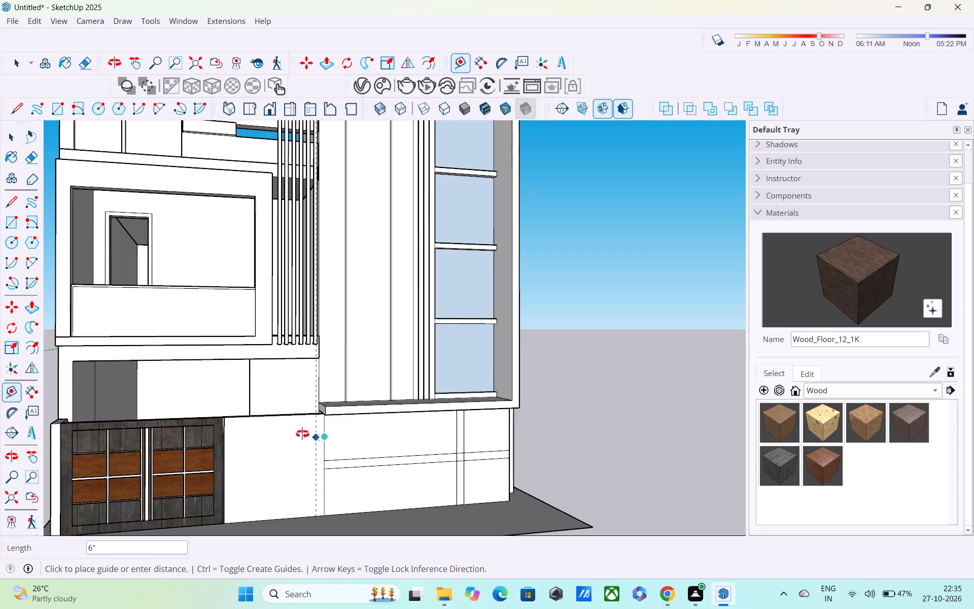
{"action": "middle_click_drag", "start_coordinate": [302, 434], "coordinate": [242, 411]}
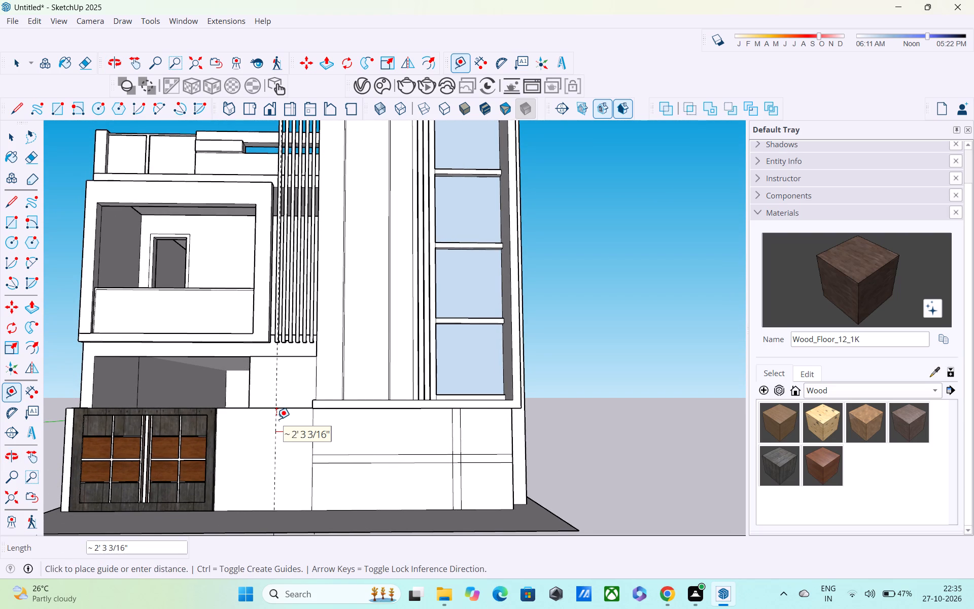
{"action": "left_click", "coordinate": [277, 422]}
{"action": "middle_click_drag", "start_coordinate": [349, 426], "coordinate": [338, 452]}
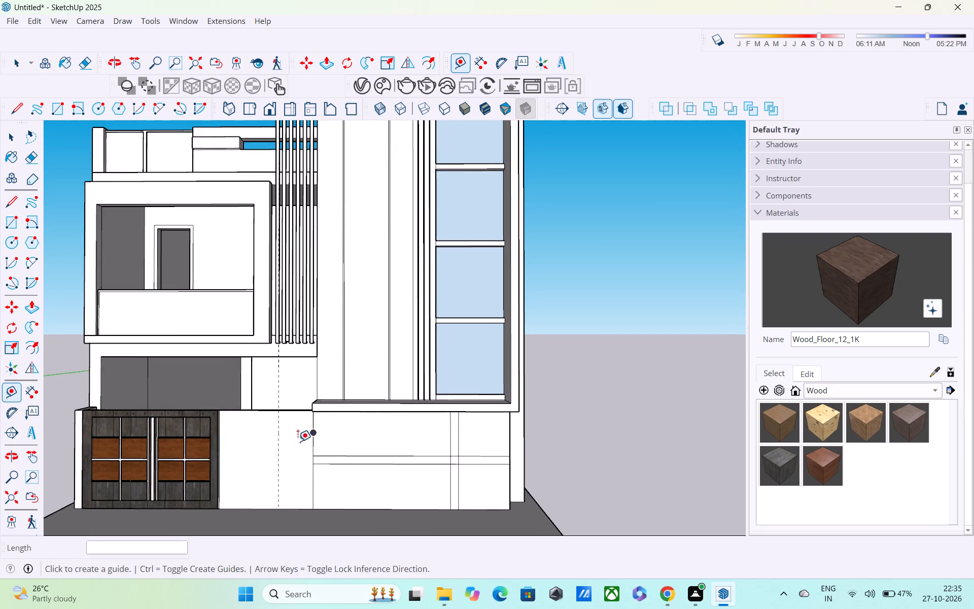
Draw a vertical line about 6' 1 5/8" long along the guide, from the wall's top edge to its base.
{"action": "key", "text": "l"}
{"action": "scroll", "coordinate": [279, 422], "scroll_direction": "up", "scroll_amount": 3}
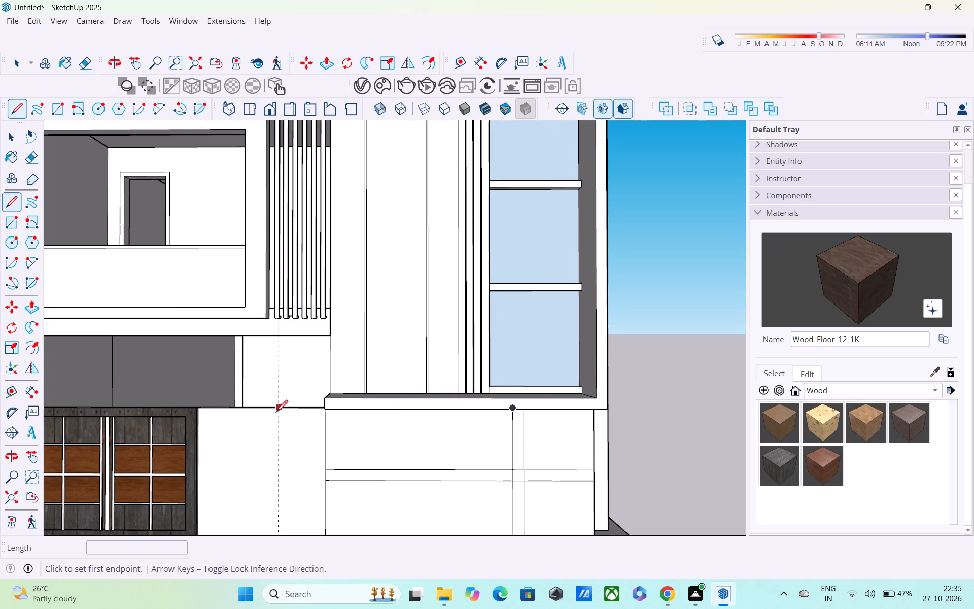
{"action": "left_click", "coordinate": [277, 413]}
{"action": "middle_click_drag", "start_coordinate": [268, 502], "coordinate": [291, 339], "text": "shift"}
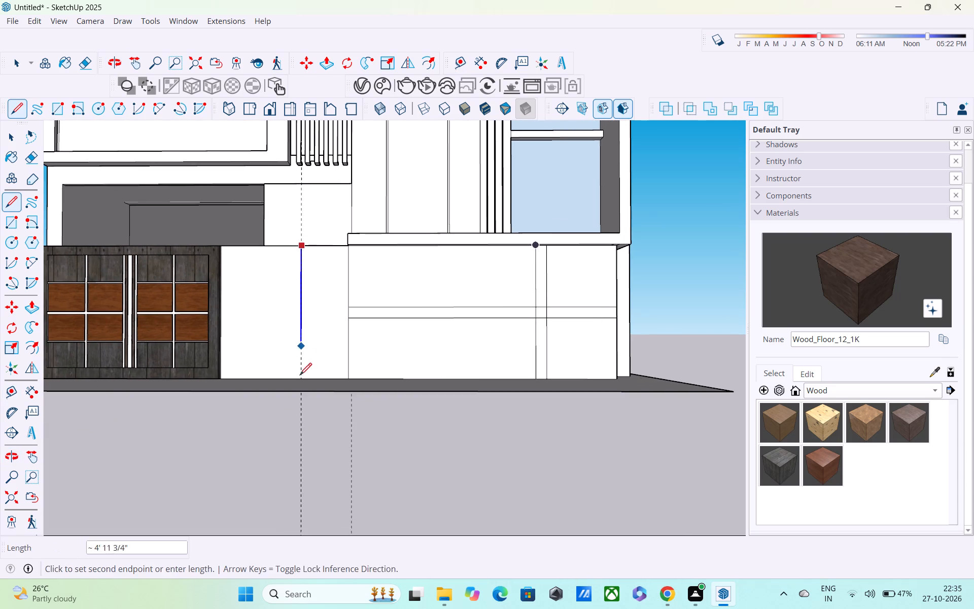
{"action": "middle_click_drag", "start_coordinate": [301, 383], "coordinate": [301, 421]}
{"action": "scroll", "coordinate": [302, 408], "scroll_direction": "up", "scroll_amount": 4}
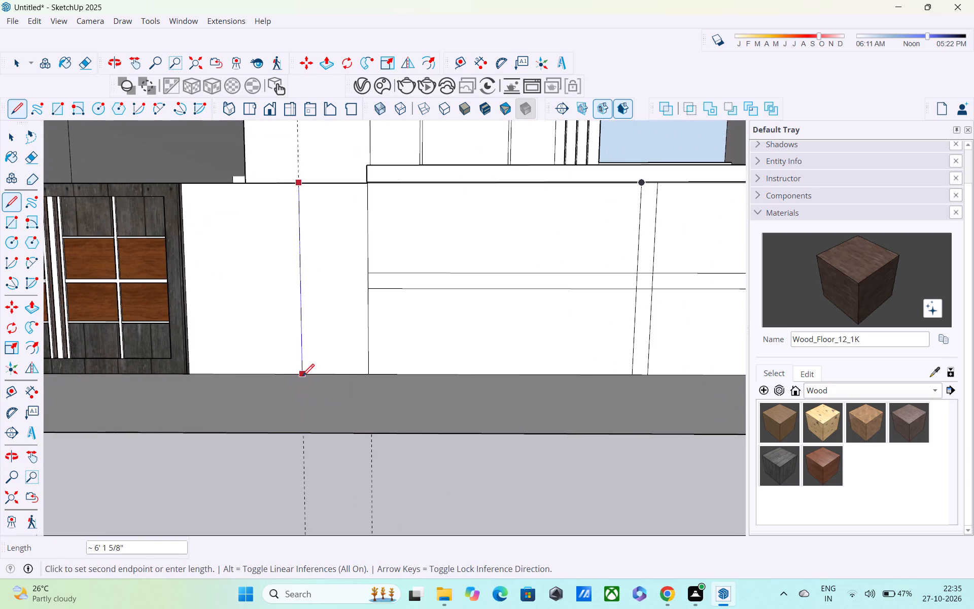
{"action": "left_click", "coordinate": [302, 377]}
{"action": "key", "text": "space"}
Push the narrow wall strip between the gate-side wall and the lower panel back 5" through the wall, opening a gap.
{"action": "left_click", "coordinate": [327, 343]}
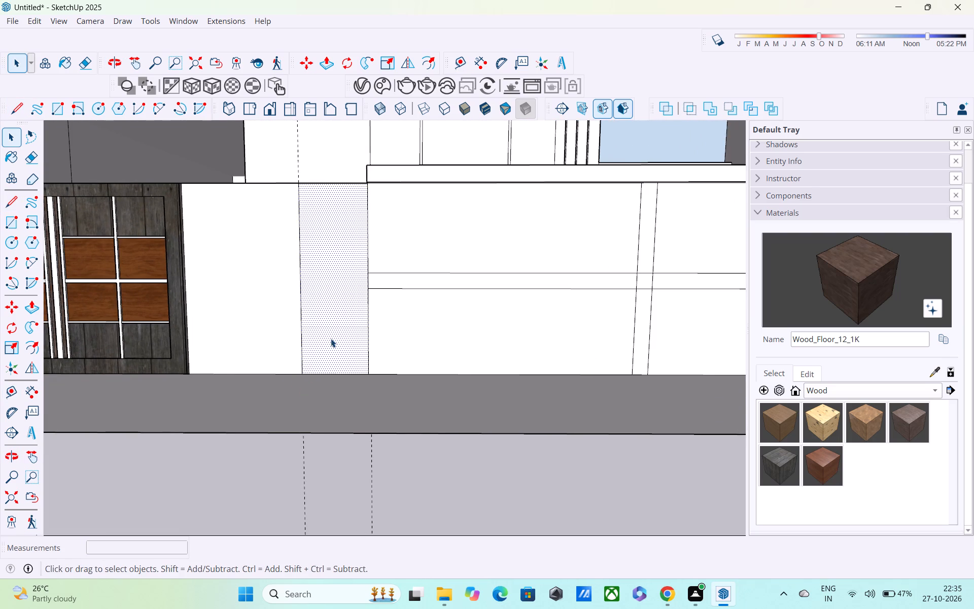
{"action": "middle_click_drag", "start_coordinate": [331, 339], "coordinate": [321, 435]}
{"action": "scroll", "coordinate": [353, 209], "scroll_direction": "down", "scroll_amount": 1}
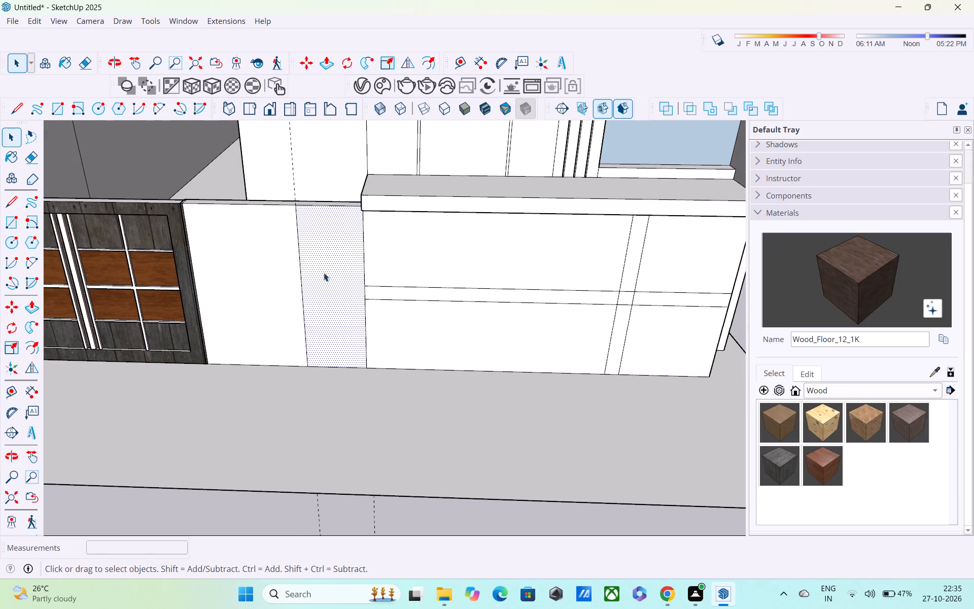
{"action": "middle_click_drag", "start_coordinate": [326, 273], "coordinate": [323, 397]}
{"action": "scroll", "coordinate": [330, 347], "scroll_direction": "down", "scroll_amount": 1}
{"action": "key", "text": "p"}
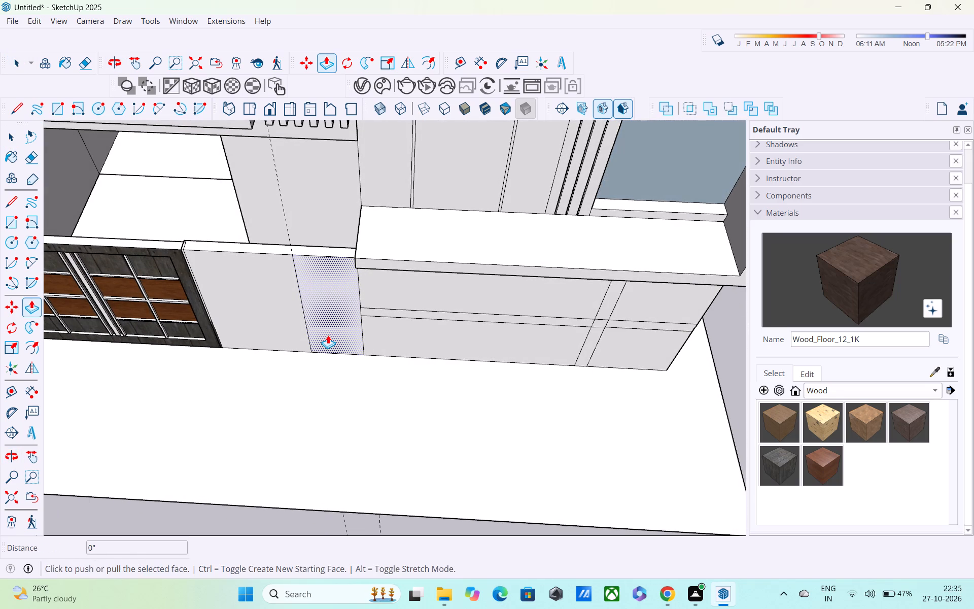
{"action": "left_click", "coordinate": [330, 329]}
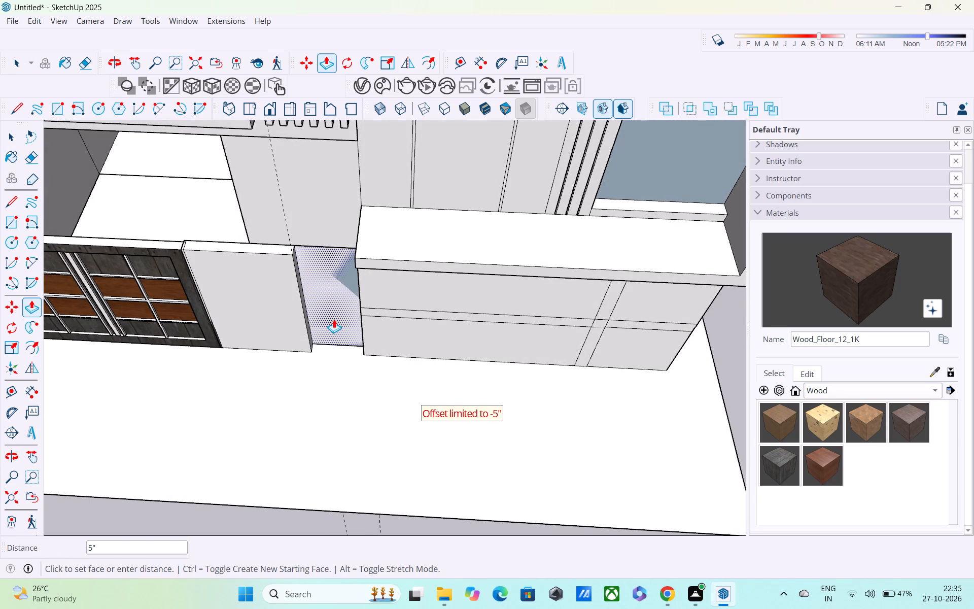
{"action": "left_click", "coordinate": [337, 295]}
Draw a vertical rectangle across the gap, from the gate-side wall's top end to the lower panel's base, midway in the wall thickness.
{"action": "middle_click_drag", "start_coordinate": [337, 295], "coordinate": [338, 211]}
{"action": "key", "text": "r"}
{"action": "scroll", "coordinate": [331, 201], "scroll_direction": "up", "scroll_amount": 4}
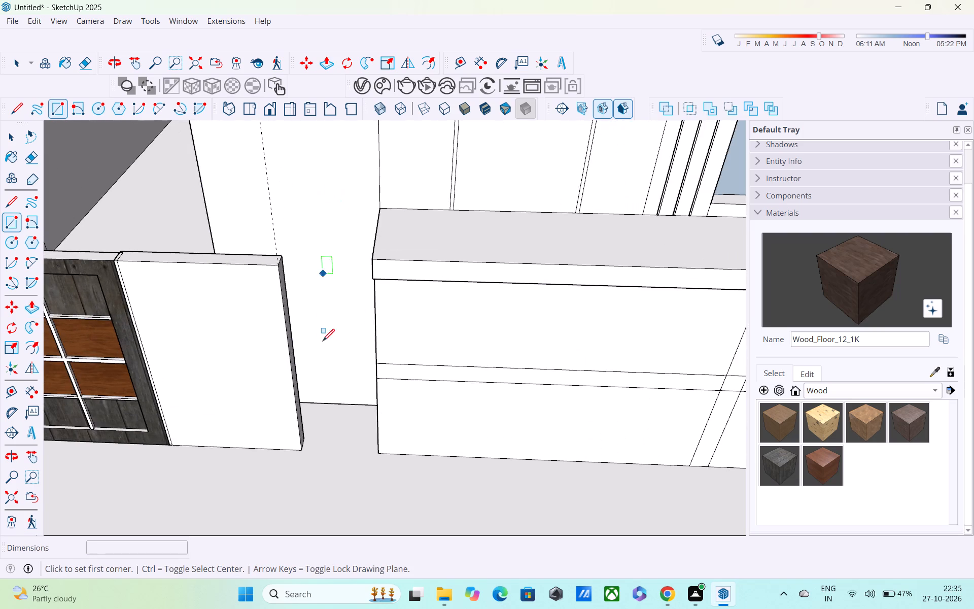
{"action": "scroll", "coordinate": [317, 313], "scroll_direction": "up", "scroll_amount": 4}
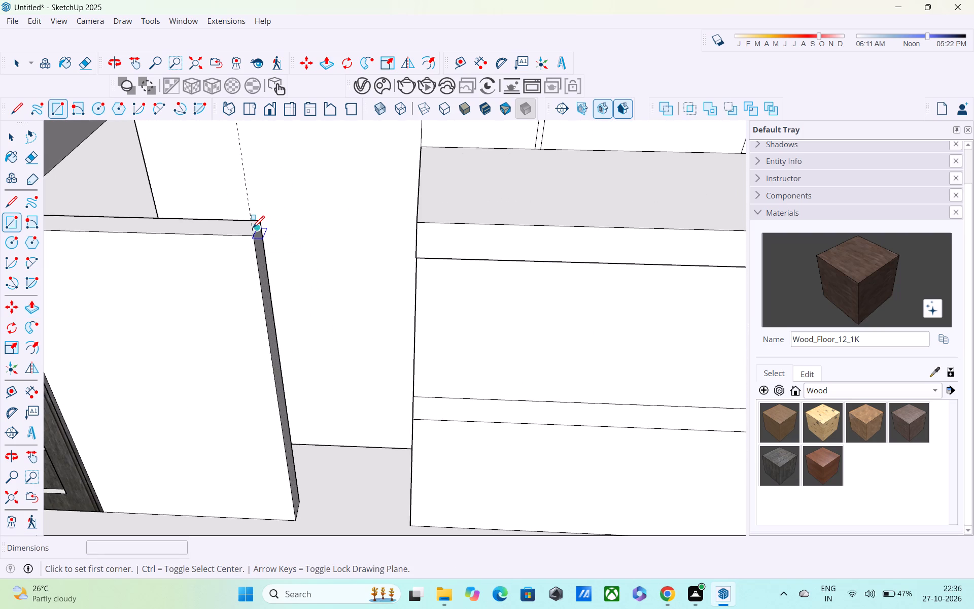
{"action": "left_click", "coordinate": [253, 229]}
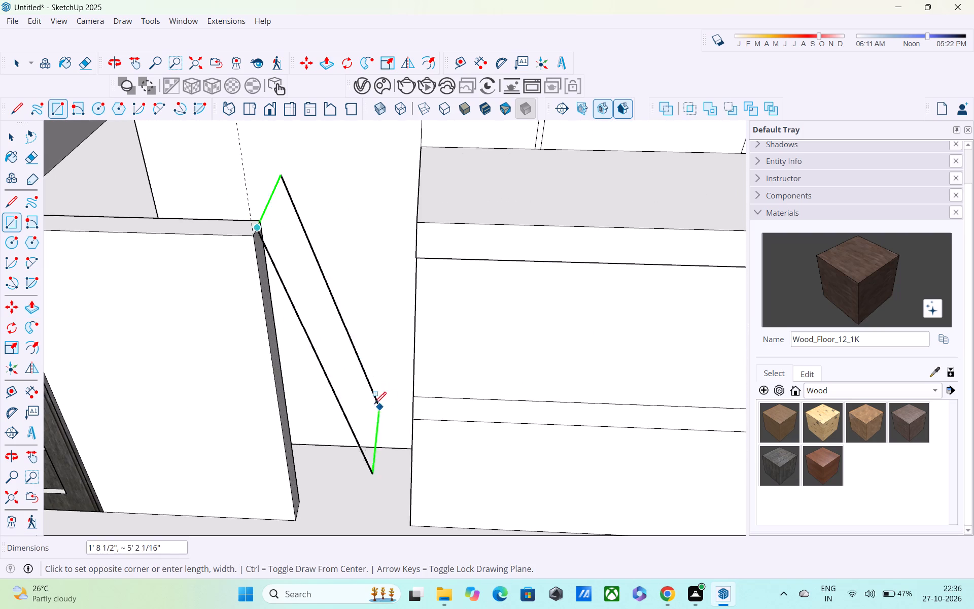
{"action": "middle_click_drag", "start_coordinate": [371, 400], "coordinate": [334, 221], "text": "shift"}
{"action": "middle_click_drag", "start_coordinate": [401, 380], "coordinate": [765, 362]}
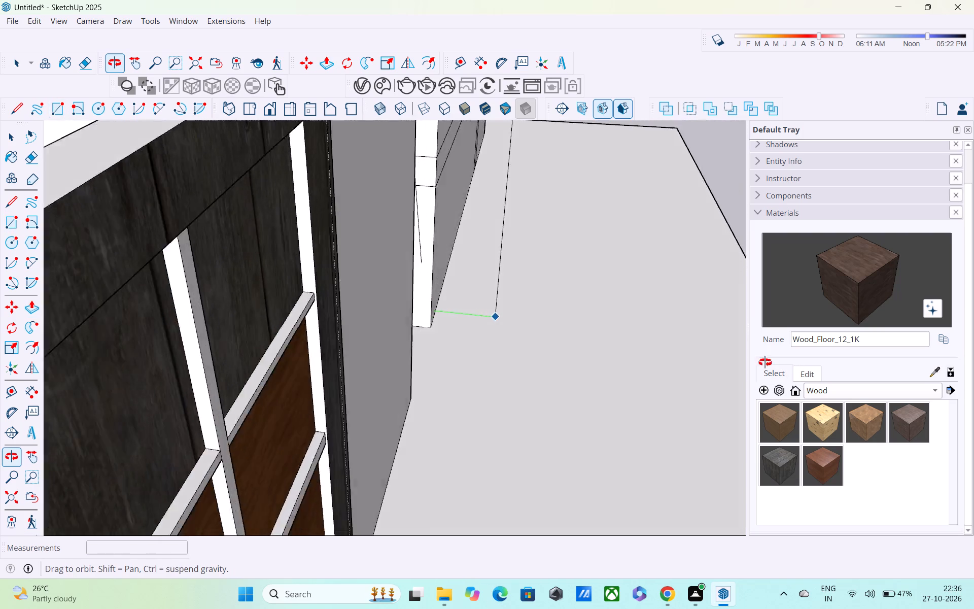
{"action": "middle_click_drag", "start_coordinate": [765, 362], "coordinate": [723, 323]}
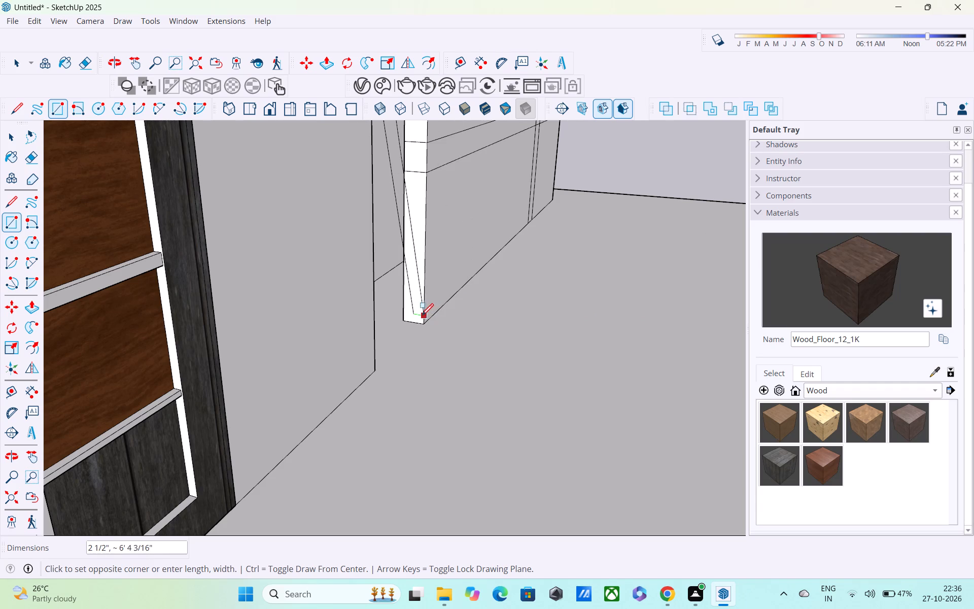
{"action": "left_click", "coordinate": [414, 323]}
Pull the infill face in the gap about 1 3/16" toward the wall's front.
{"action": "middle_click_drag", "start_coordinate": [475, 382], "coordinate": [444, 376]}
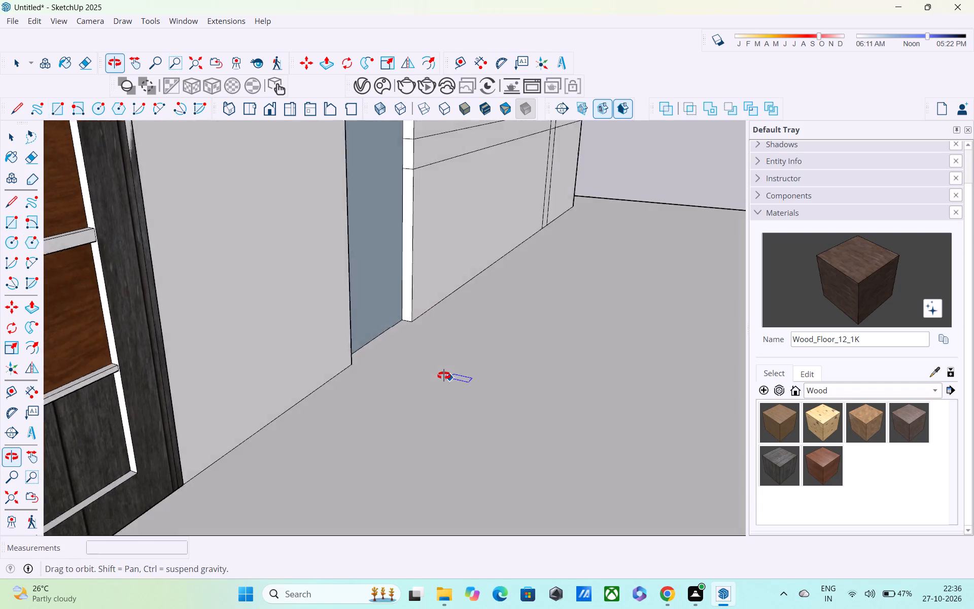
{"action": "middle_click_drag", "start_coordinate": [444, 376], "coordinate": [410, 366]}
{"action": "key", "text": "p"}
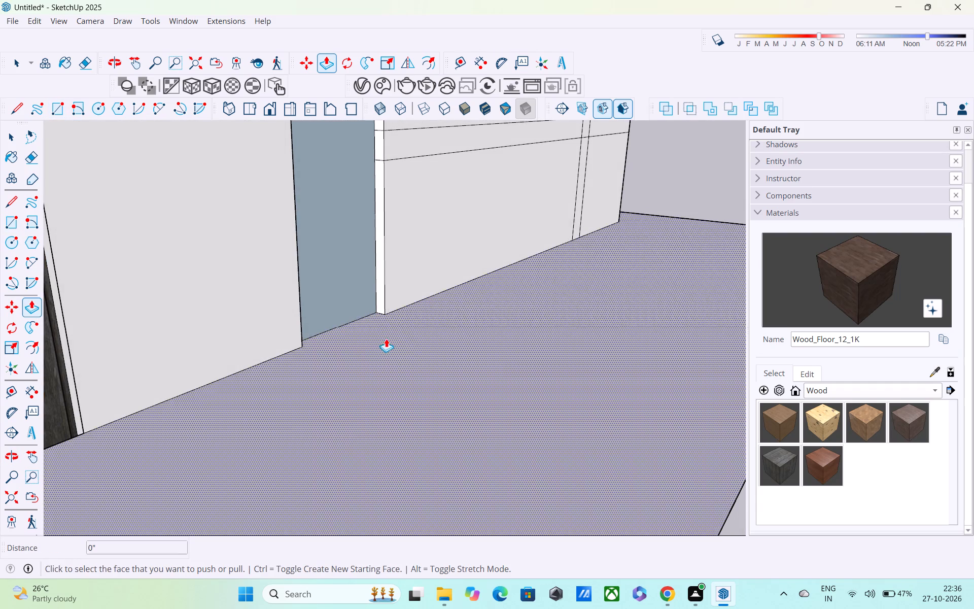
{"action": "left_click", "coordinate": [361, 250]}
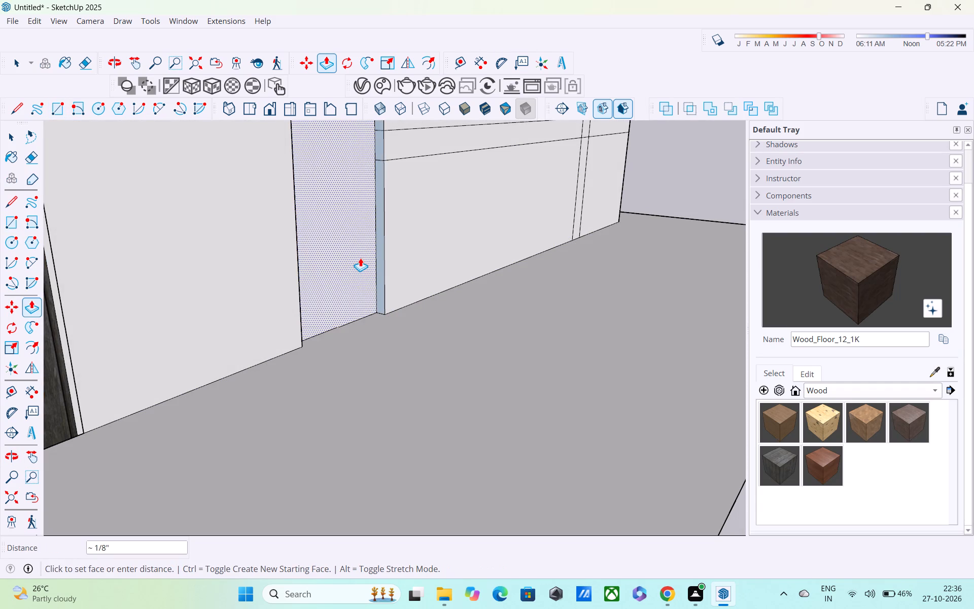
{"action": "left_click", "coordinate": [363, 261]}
Examine the recessed infill strip and its proportions against the whole front elevation from several angles.
{"action": "middle_click_drag", "start_coordinate": [379, 313], "coordinate": [375, 318]}
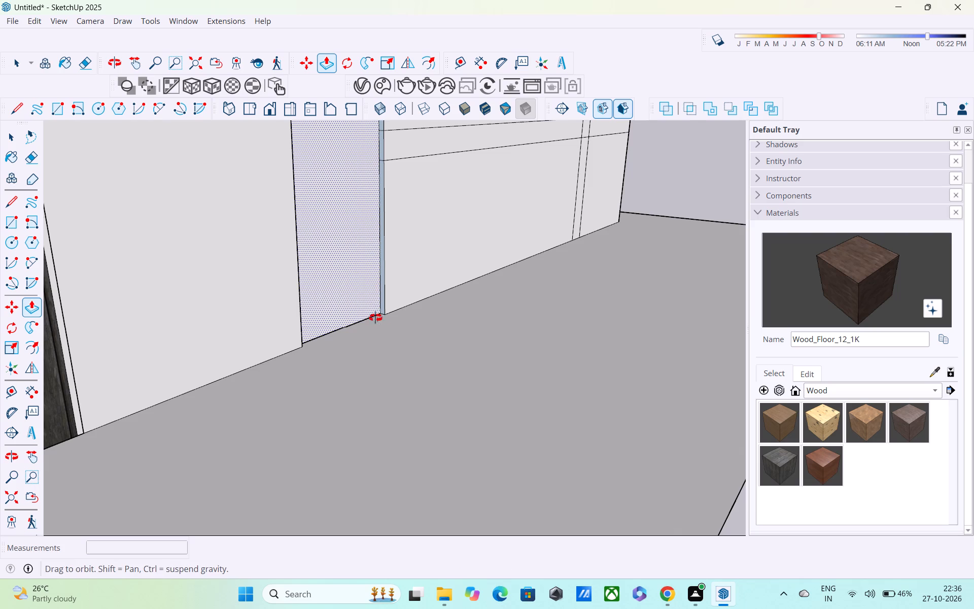
{"action": "middle_click_drag", "start_coordinate": [375, 318], "coordinate": [0, 462]}
{"action": "scroll", "coordinate": [0, 462], "scroll_direction": "down", "scroll_amount": 5}
{"action": "scroll", "coordinate": [124, 294], "scroll_direction": "down", "scroll_amount": 3}
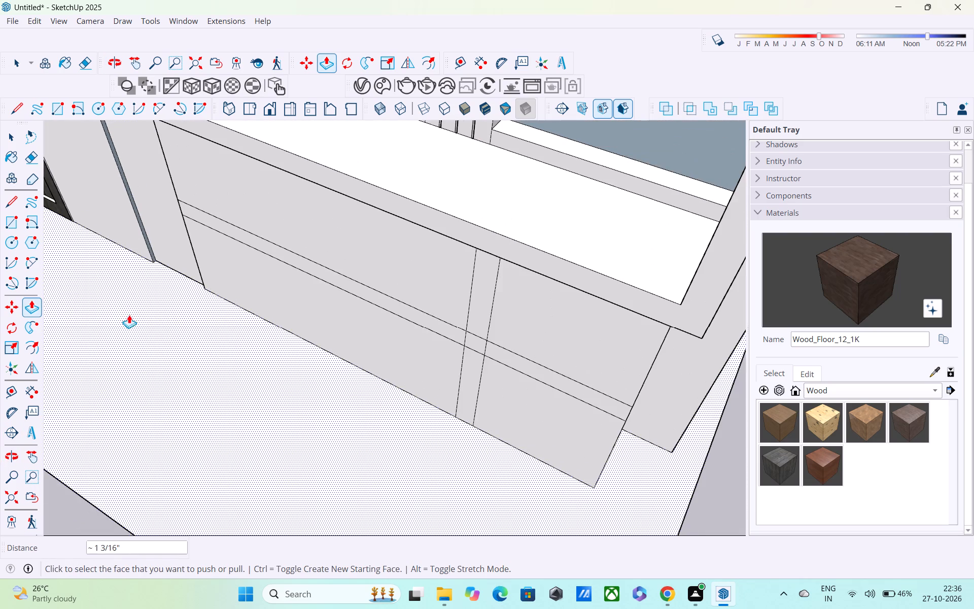
{"action": "middle_click_drag", "start_coordinate": [129, 318], "coordinate": [306, 378], "text": "shift"}
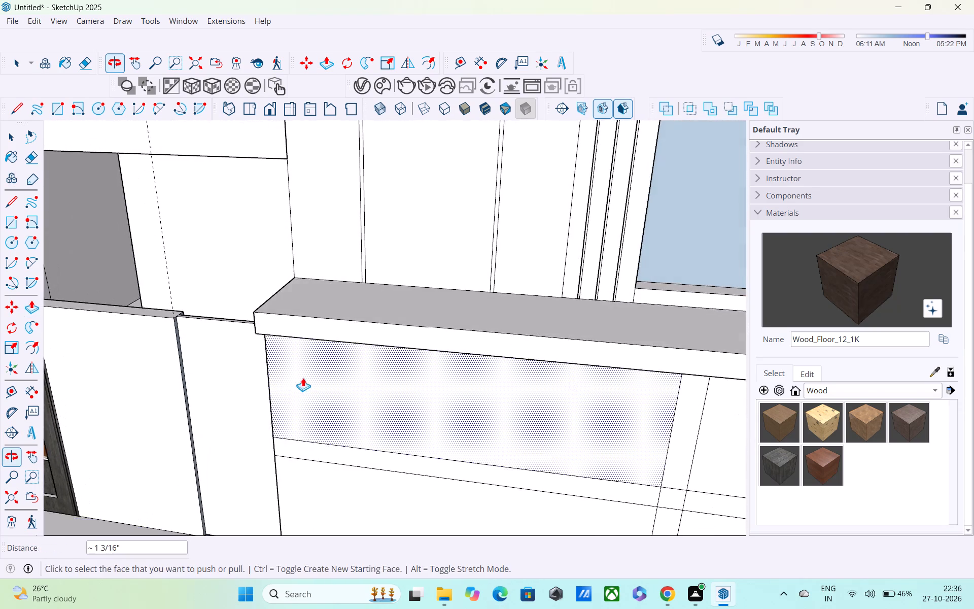
{"action": "scroll", "coordinate": [303, 378], "scroll_direction": "down", "scroll_amount": 4}
{"action": "middle_click_drag", "start_coordinate": [262, 410], "coordinate": [302, 364]}
{"action": "scroll", "coordinate": [304, 361], "scroll_direction": "down", "scroll_amount": 3}
{"action": "scroll", "coordinate": [304, 361], "scroll_direction": "up", "scroll_amount": 1}
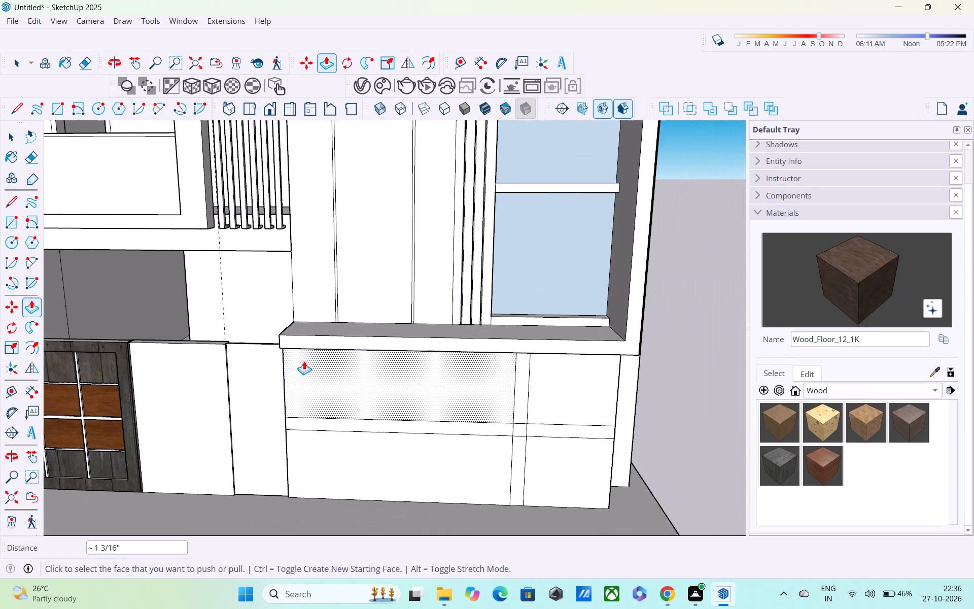
{"action": "scroll", "coordinate": [304, 361], "scroll_direction": "down", "scroll_amount": 6}
{"action": "scroll", "coordinate": [279, 357], "scroll_direction": "up", "scroll_amount": 1}
{"action": "middle_click_drag", "start_coordinate": [287, 343], "coordinate": [303, 330]}
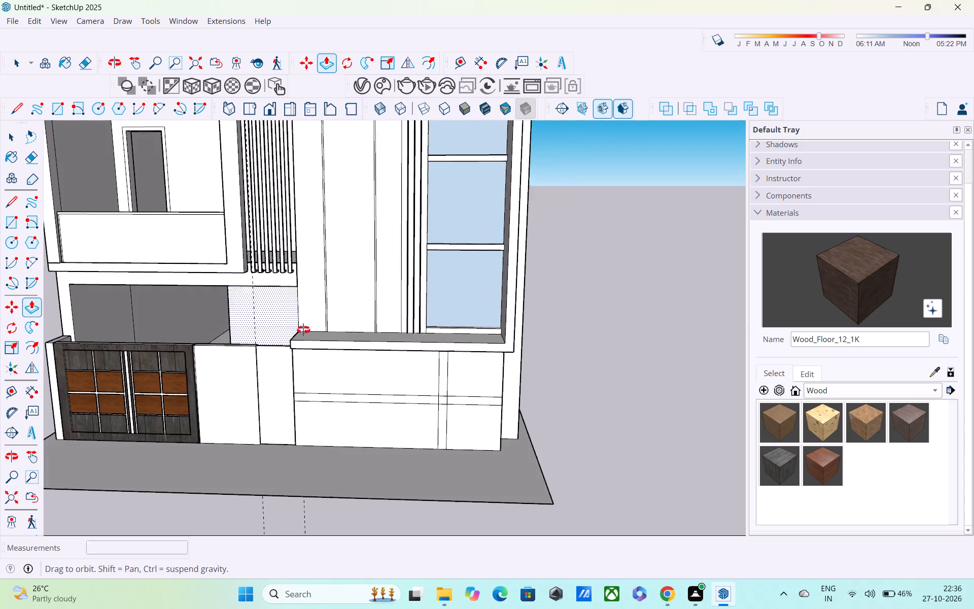
{"action": "middle_click_drag", "start_coordinate": [303, 330], "coordinate": [350, 283]}
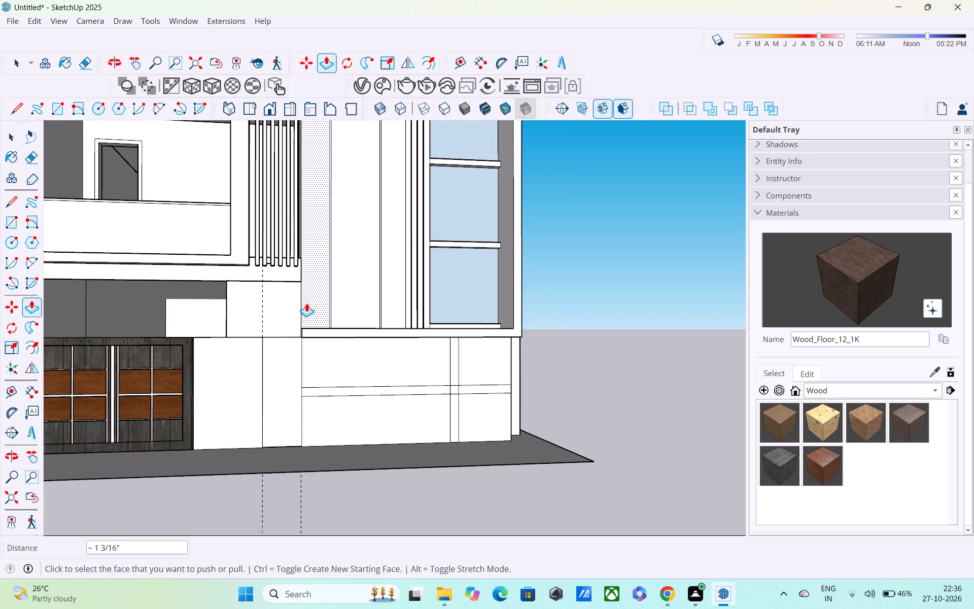
{"action": "scroll", "coordinate": [306, 303], "scroll_direction": "down", "scroll_amount": 6}
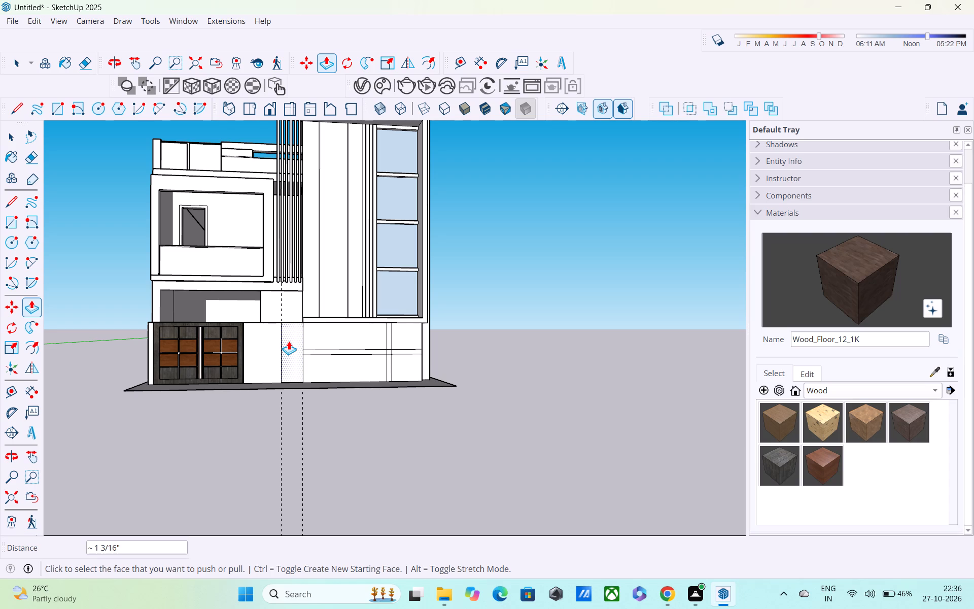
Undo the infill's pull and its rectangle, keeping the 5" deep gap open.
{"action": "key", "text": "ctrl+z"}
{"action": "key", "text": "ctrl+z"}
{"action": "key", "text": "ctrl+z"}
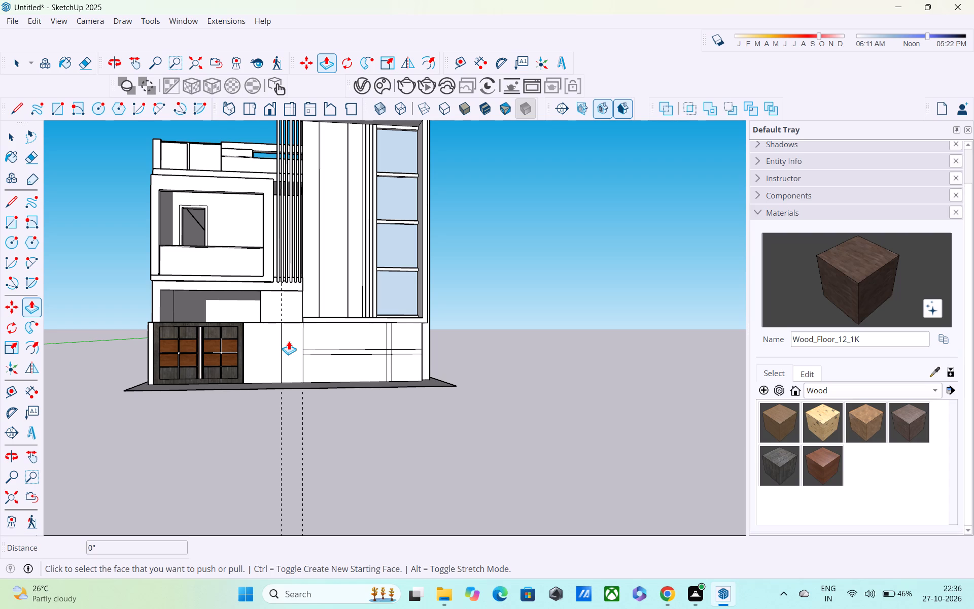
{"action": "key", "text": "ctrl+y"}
Extend the end face of the gate-side wall about 7 13/16" into the gap, toward the lower panel.
{"action": "scroll", "coordinate": [286, 344], "scroll_direction": "up", "scroll_amount": 3}
{"action": "middle_click_drag", "start_coordinate": [285, 344], "coordinate": [36, 396]}
{"action": "scroll", "coordinate": [290, 336], "scroll_direction": "up", "scroll_amount": 4}
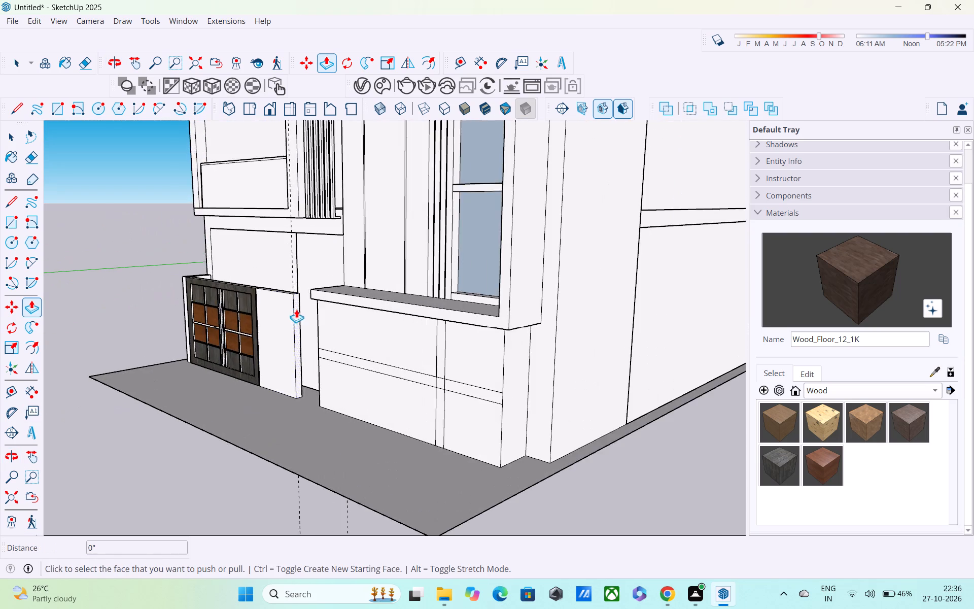
{"action": "scroll", "coordinate": [300, 313], "scroll_direction": "up", "scroll_amount": 4}
{"action": "left_click", "coordinate": [296, 317]}
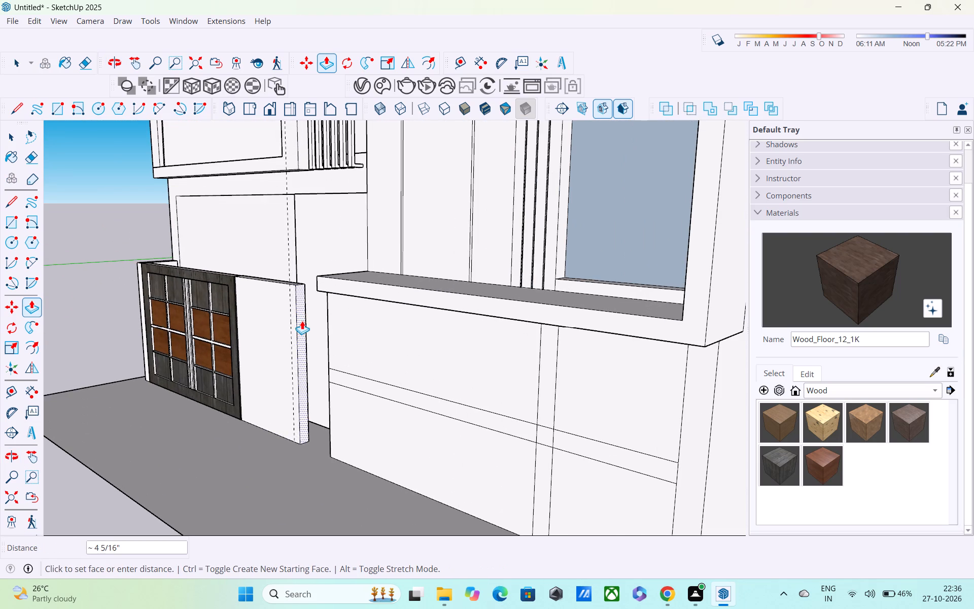
{"action": "left_click", "coordinate": [305, 326]}
{"action": "middle_click_drag", "start_coordinate": [321, 329], "coordinate": [546, 266]}
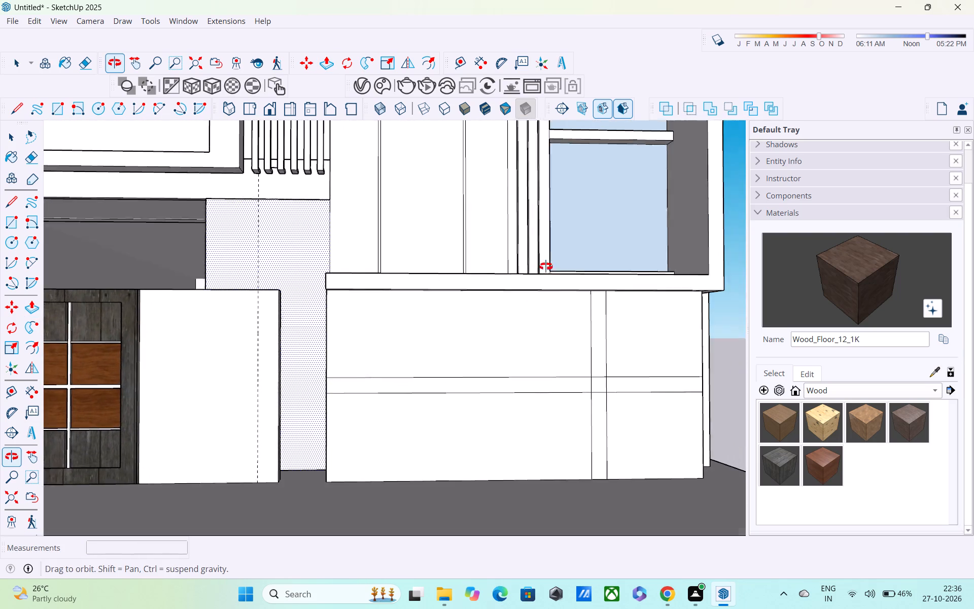
{"action": "middle_click_drag", "start_coordinate": [546, 266], "coordinate": [551, 263]}
{"action": "scroll", "coordinate": [386, 315], "scroll_direction": "down", "scroll_amount": 1}
{"action": "middle_click_drag", "start_coordinate": [333, 342], "coordinate": [282, 374]}
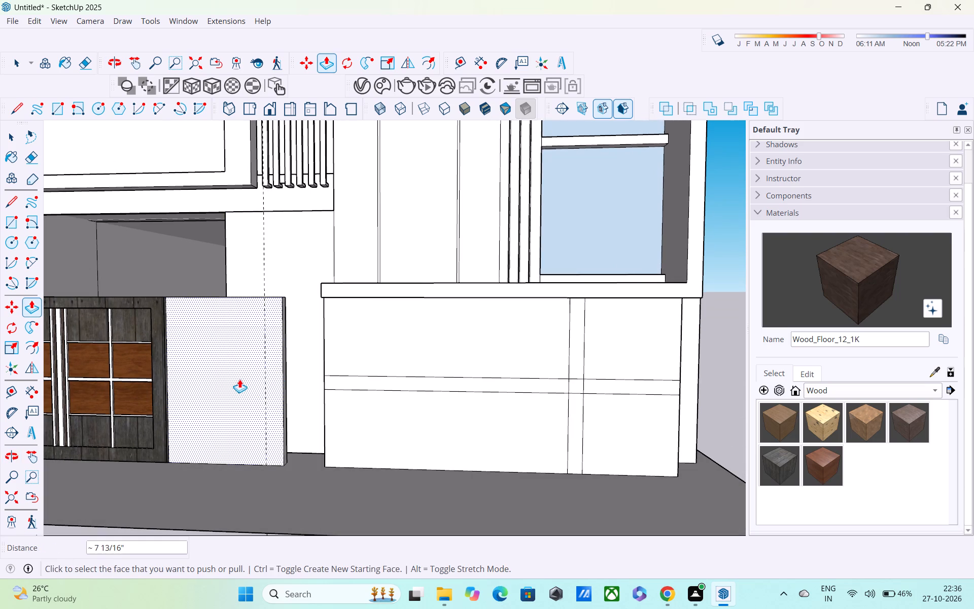
Draw a vertical rectangle closing the narrowed gap, from the gate-side wall's top end to the lower panel's base, midway in the wall thickness.
{"action": "key", "text": "r"}
{"action": "middle_click_drag", "start_coordinate": [270, 362], "coordinate": [103, 383]}
{"action": "scroll", "coordinate": [285, 318], "scroll_direction": "up", "scroll_amount": 3}
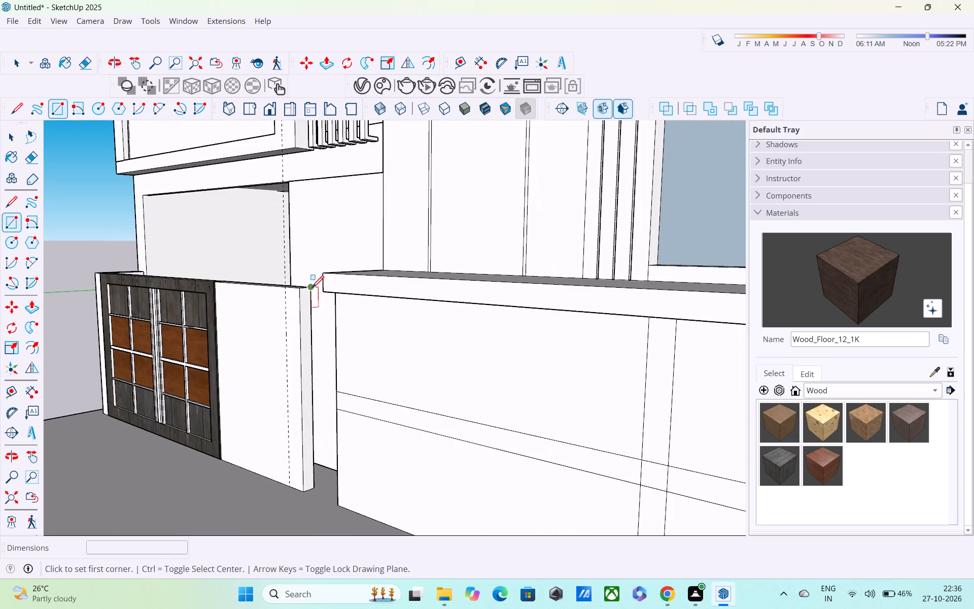
{"action": "scroll", "coordinate": [301, 295], "scroll_direction": "up", "scroll_amount": 4}
{"action": "left_click", "coordinate": [307, 283]}
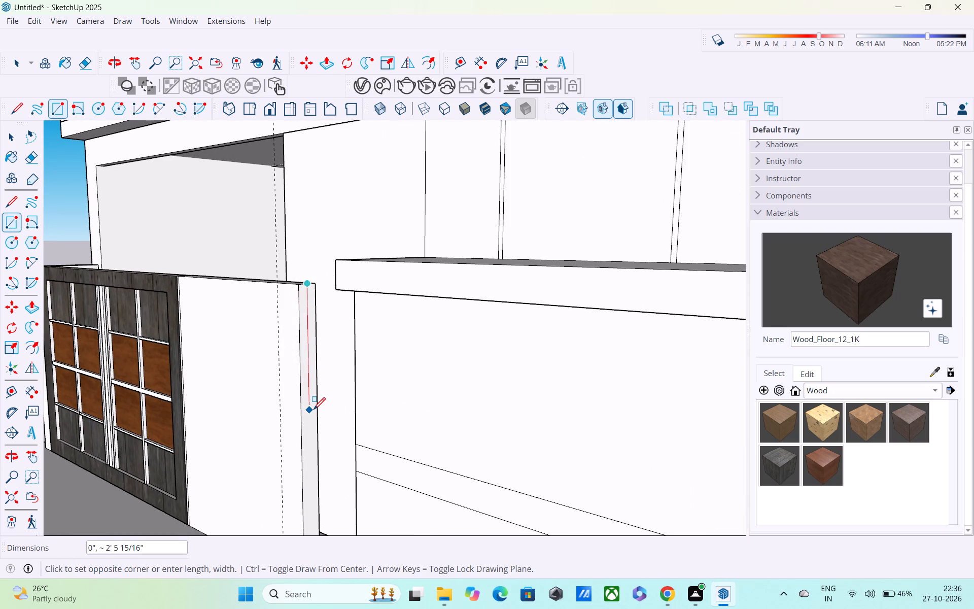
{"action": "middle_click_drag", "start_coordinate": [310, 411], "coordinate": [207, 336], "text": "shift"}
{"action": "middle_click_drag", "start_coordinate": [281, 475], "coordinate": [569, 443]}
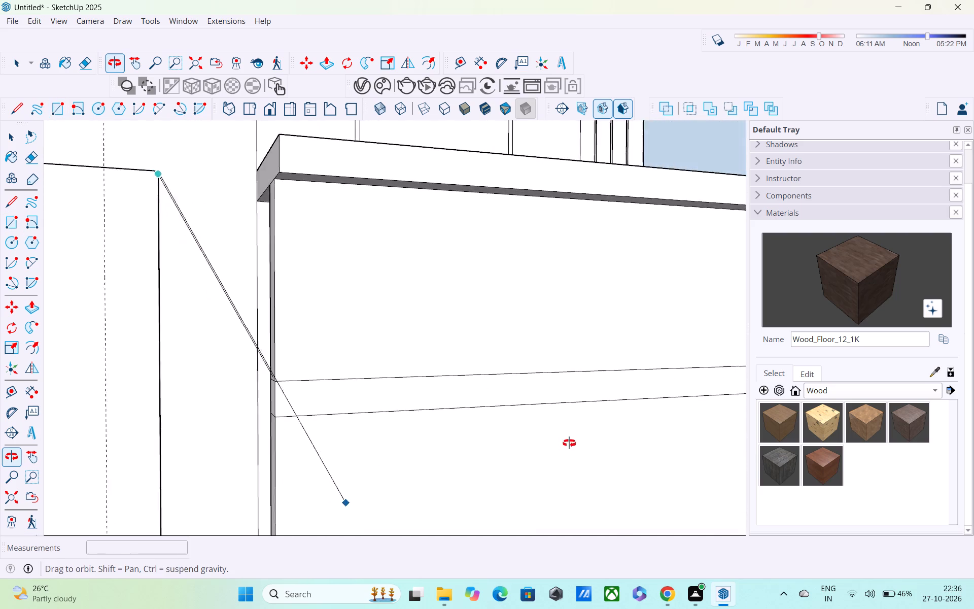
{"action": "middle_click_drag", "start_coordinate": [569, 443], "coordinate": [607, 293]}
{"action": "scroll", "coordinate": [325, 462], "scroll_direction": "up", "scroll_amount": 4}
{"action": "scroll", "coordinate": [285, 436], "scroll_direction": "up", "scroll_amount": 4}
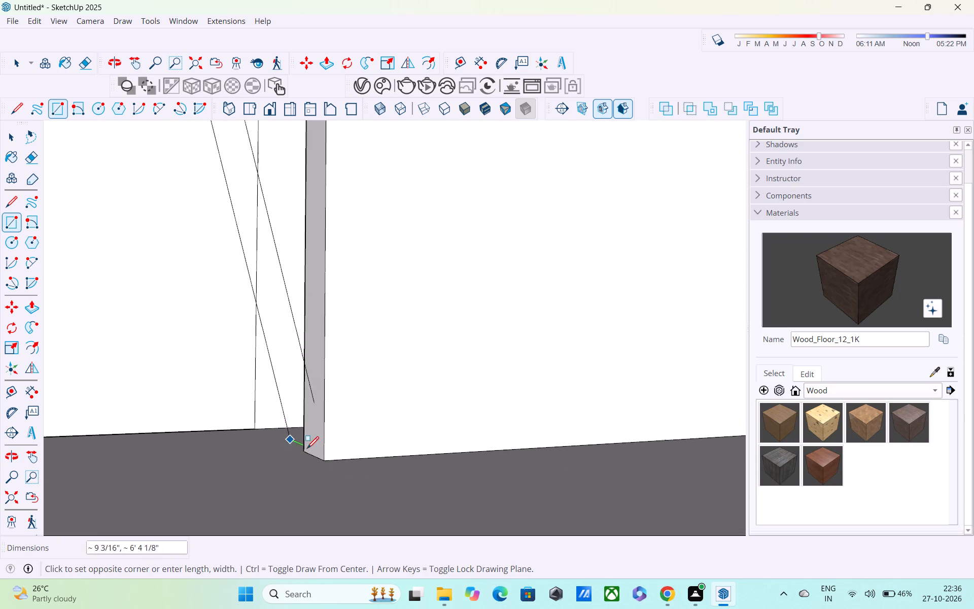
{"action": "left_click", "coordinate": [315, 454]}
{"action": "scroll", "coordinate": [312, 470], "scroll_direction": "down", "scroll_amount": 1}
{"action": "middle_click_drag", "start_coordinate": [292, 500], "coordinate": [163, 522]}
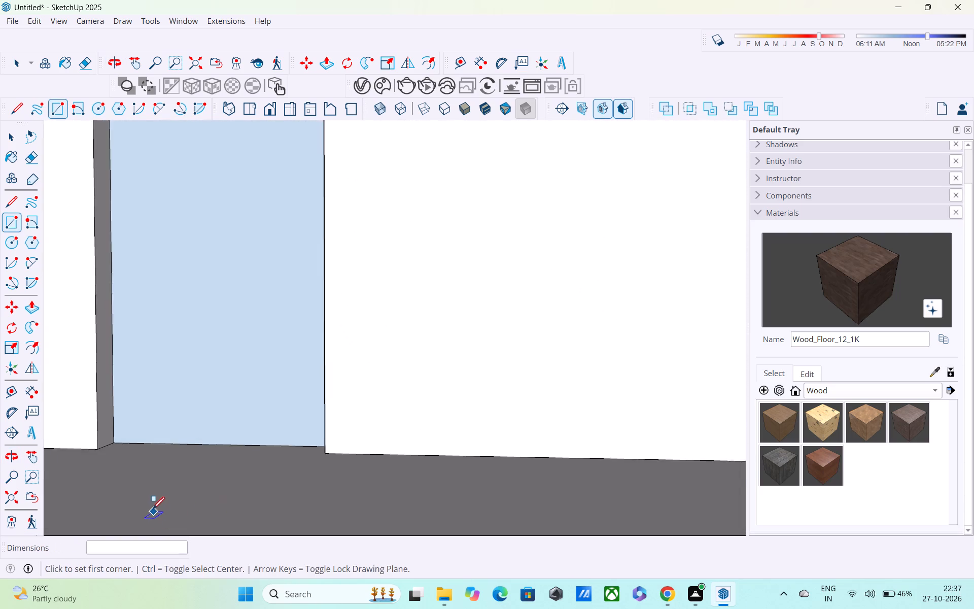
{"action": "scroll", "coordinate": [153, 510], "scroll_direction": "down", "scroll_amount": 5}
Pull the new infill face toward the wall's front, trying 3" and 2" before setting the distance to 1".
{"action": "key", "text": "p"}
{"action": "left_click", "coordinate": [211, 427]}
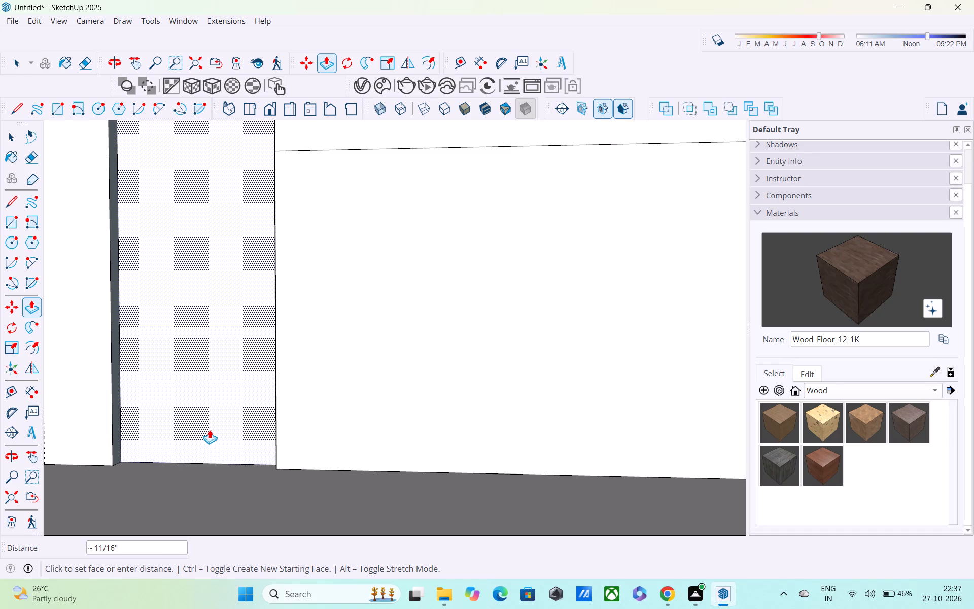
{"action": "key", "text": "3"}
{"action": "key", "text": "shift+quotedbl"}
{"action": "key", "text": "Return"}
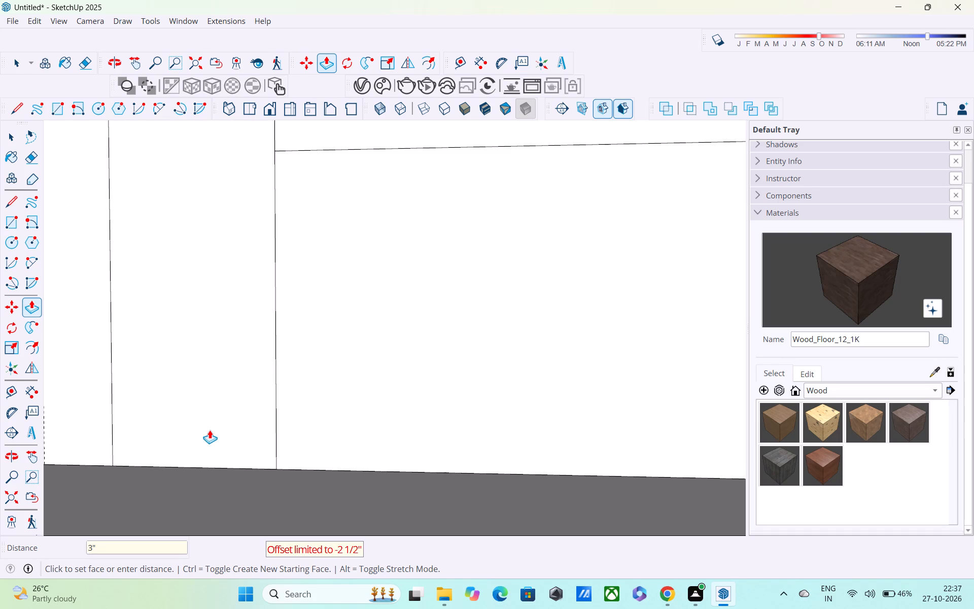
{"action": "type", "text": "2\""}
{"action": "key", "text": "Return"}
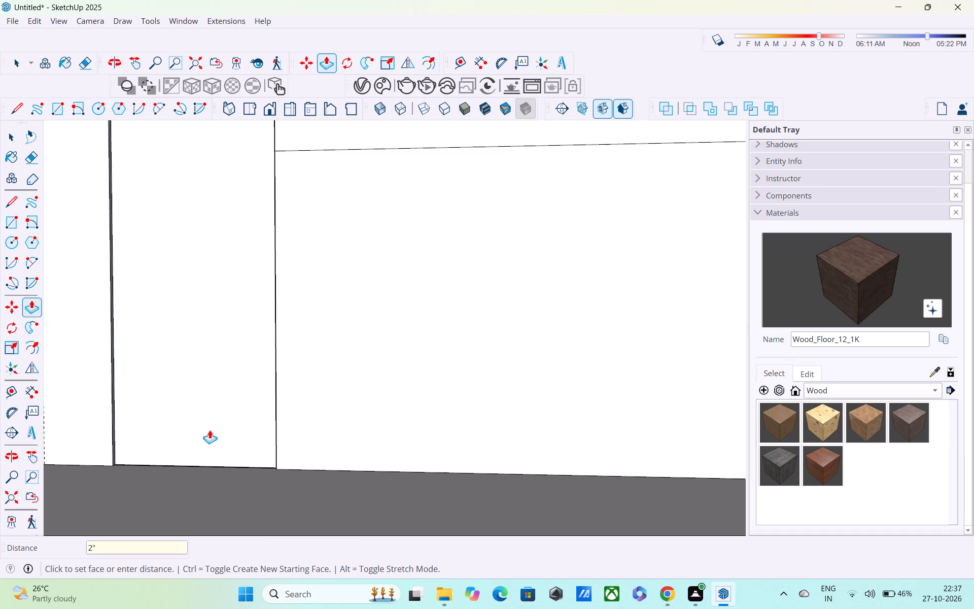
{"action": "type", "text": "1\""}
{"action": "key", "text": "Return"}
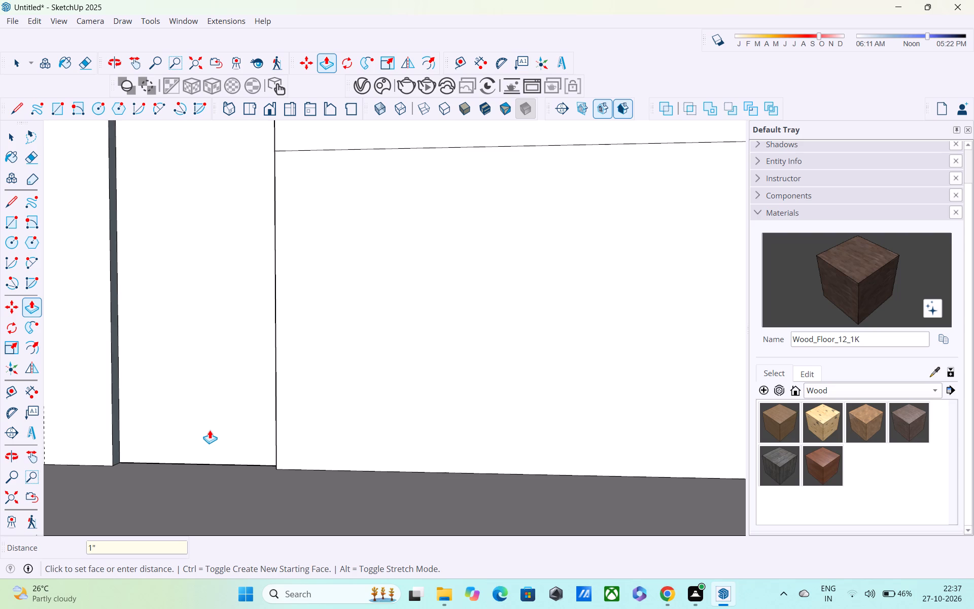
{"action": "scroll", "coordinate": [7, 127], "scroll_direction": "down", "scroll_amount": 1}
{"action": "scroll", "coordinate": [0, 322], "scroll_direction": "down", "scroll_amount": 3}
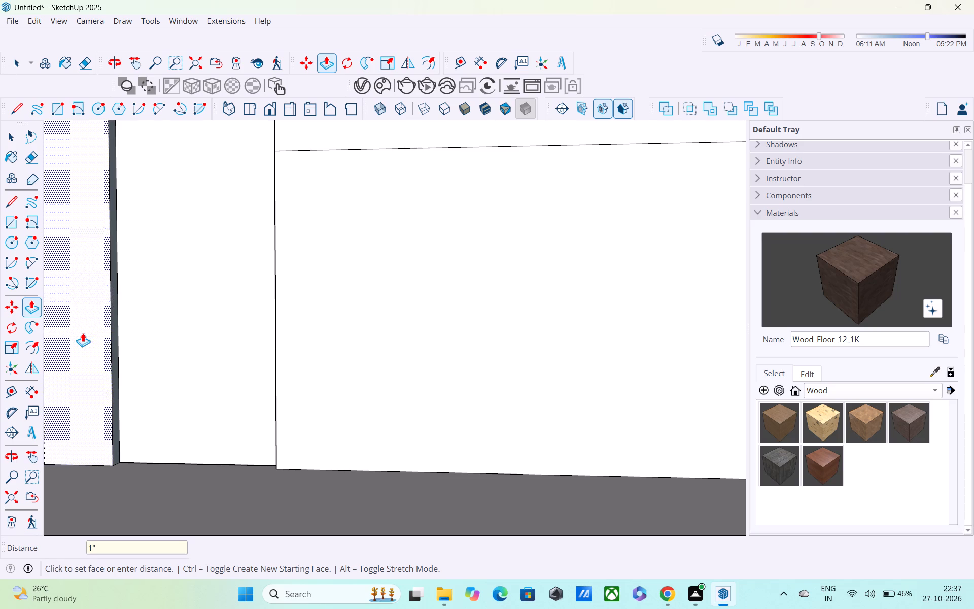
Delete the two vertical dashed guide lines that run down past the lower front wall.
{"action": "scroll", "coordinate": [194, 408], "scroll_direction": "down", "scroll_amount": 2}
{"action": "middle_click_drag", "start_coordinate": [201, 436], "coordinate": [216, 608], "text": "shift"}
{"action": "scroll", "coordinate": [222, 414], "scroll_direction": "down", "scroll_amount": 6}
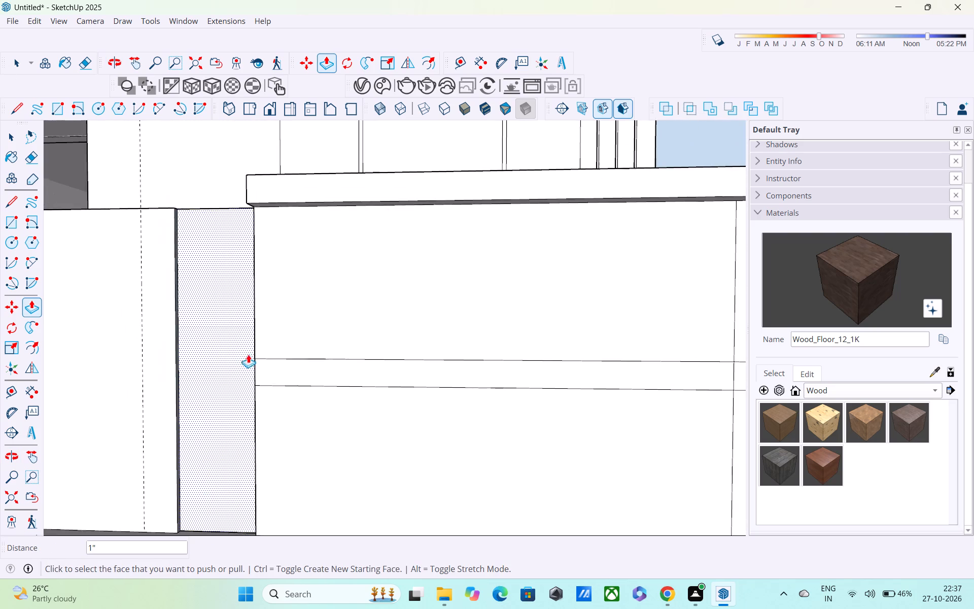
{"action": "scroll", "coordinate": [243, 342], "scroll_direction": "down", "scroll_amount": 3}
{"action": "middle_click_drag", "start_coordinate": [243, 342], "coordinate": [381, 388]}
{"action": "scroll", "coordinate": [355, 371], "scroll_direction": "down", "scroll_amount": 5}
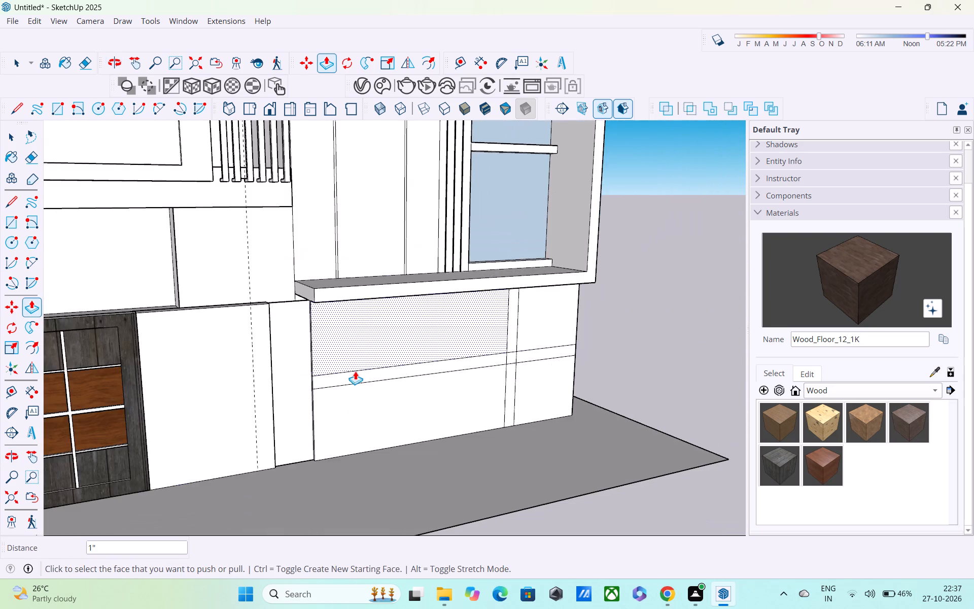
{"action": "scroll", "coordinate": [352, 369], "scroll_direction": "down", "scroll_amount": 3}
{"action": "middle_click_drag", "start_coordinate": [345, 366], "coordinate": [306, 324]}
{"action": "scroll", "coordinate": [303, 320], "scroll_direction": "down", "scroll_amount": 5}
{"action": "scroll", "coordinate": [302, 320], "scroll_direction": "up", "scroll_amount": 1}
{"action": "key", "text": "space"}
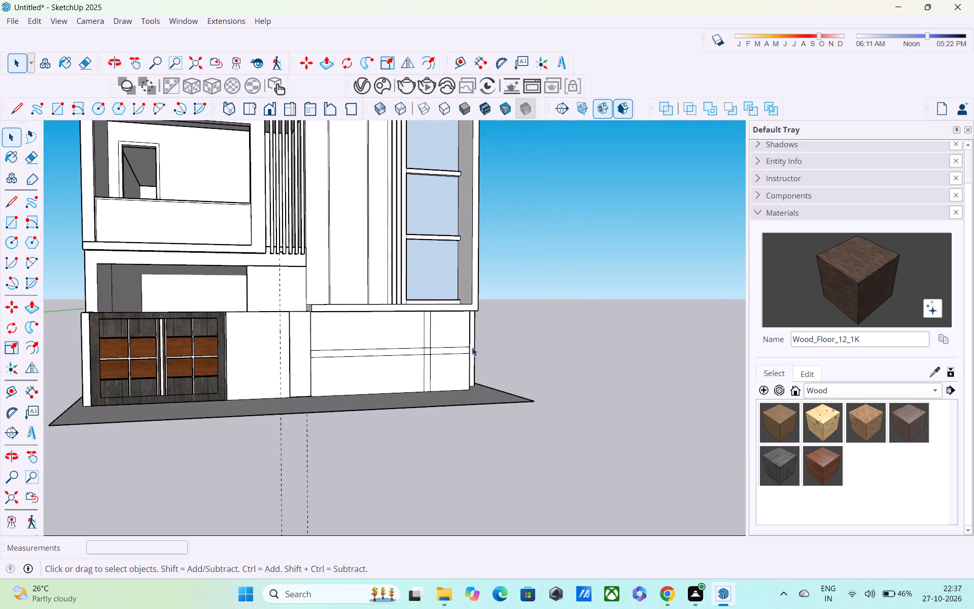
{"action": "left_click_drag", "start_coordinate": [329, 465], "coordinate": [311, 465]}
{"action": "left_click_drag", "start_coordinate": [311, 465], "coordinate": [231, 474]}
{"action": "key", "text": "Delete"}
Examine the front elevation from several angles, checking the lower wall, gate, slats and tall window.
{"action": "scroll", "coordinate": [291, 395], "scroll_direction": "down", "scroll_amount": 5}
{"action": "scroll", "coordinate": [287, 413], "scroll_direction": "up", "scroll_amount": 2}
{"action": "middle_click_drag", "start_coordinate": [280, 404], "coordinate": [252, 368]}
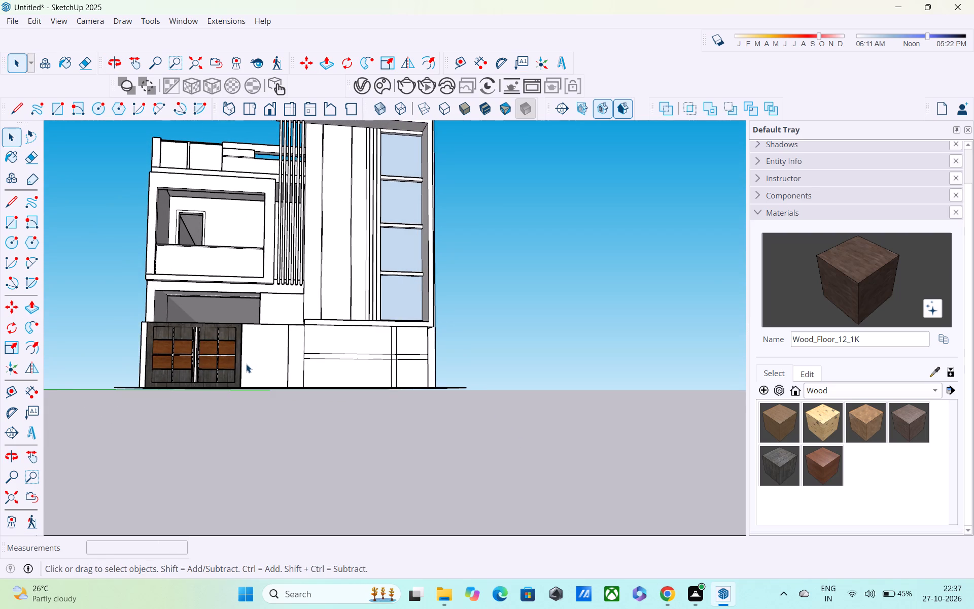
{"action": "scroll", "coordinate": [246, 364], "scroll_direction": "down", "scroll_amount": 2}
{"action": "middle_click_drag", "start_coordinate": [246, 364], "coordinate": [111, 421]}
{"action": "scroll", "coordinate": [294, 338], "scroll_direction": "up", "scroll_amount": 4}
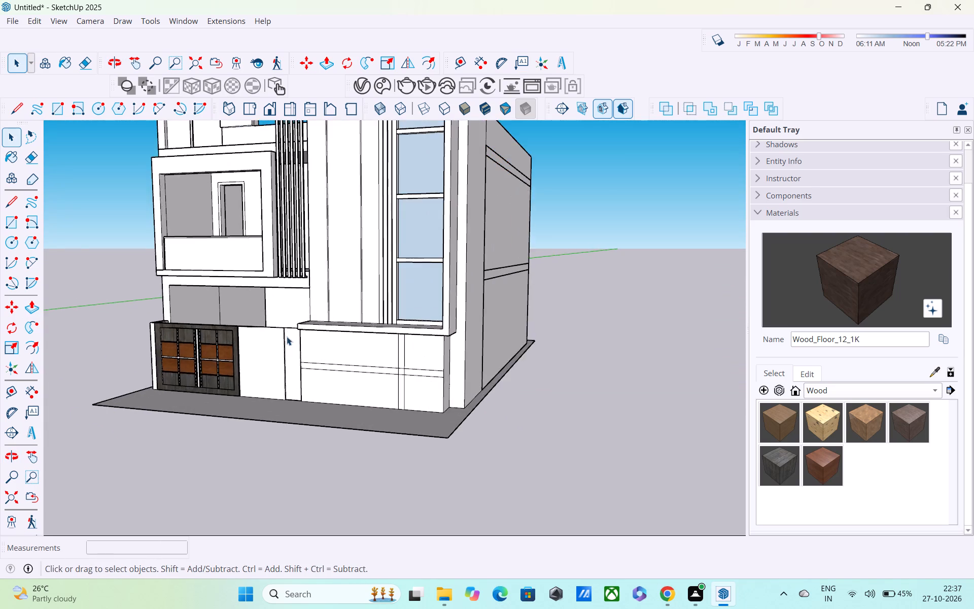
{"action": "scroll", "coordinate": [286, 335], "scroll_direction": "up", "scroll_amount": 4}
{"action": "scroll", "coordinate": [261, 333], "scroll_direction": "down", "scroll_amount": 7}
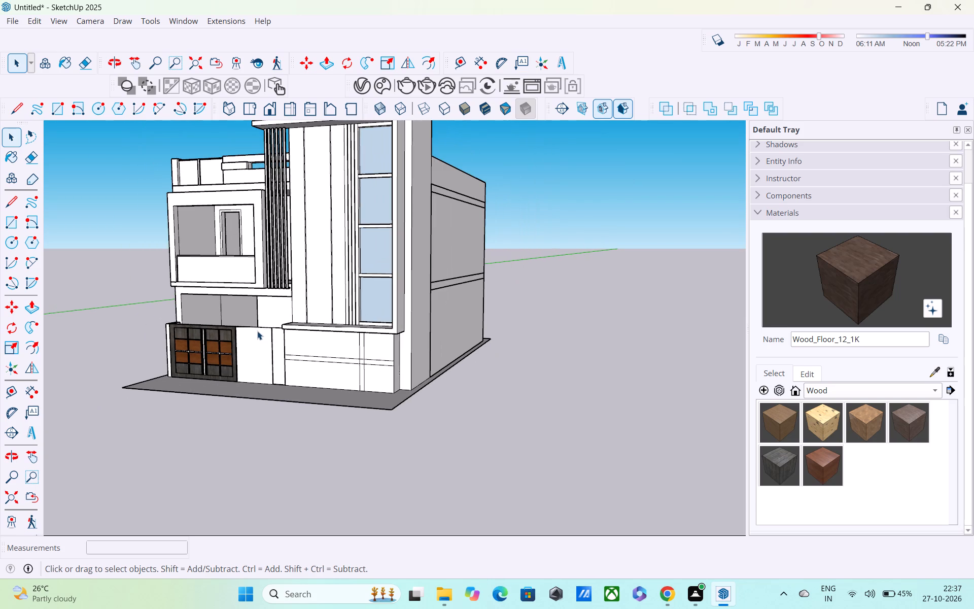
{"action": "scroll", "coordinate": [254, 329], "scroll_direction": "down", "scroll_amount": 1}
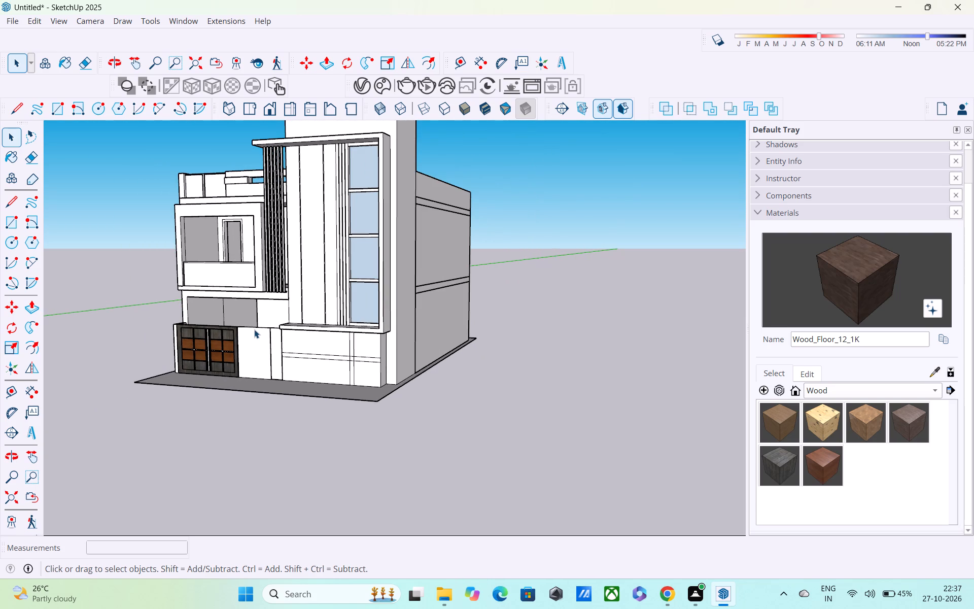
{"action": "scroll", "coordinate": [256, 334], "scroll_direction": "up", "scroll_amount": 3}
{"action": "scroll", "coordinate": [297, 276], "scroll_direction": "up", "scroll_amount": 9}
{"action": "middle_click_drag", "start_coordinate": [288, 281], "coordinate": [315, 281]}
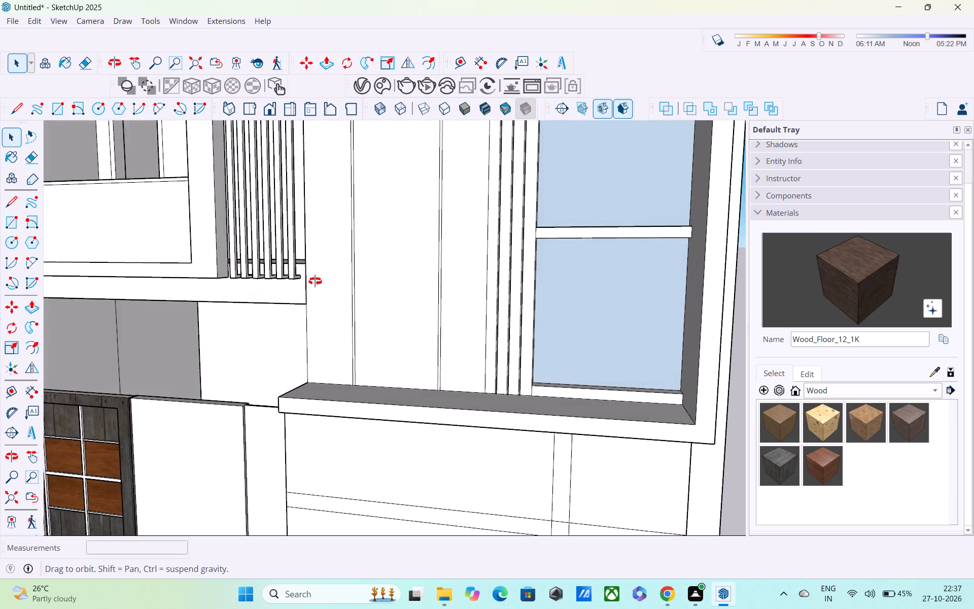
{"action": "middle_click_drag", "start_coordinate": [315, 281], "coordinate": [360, 278]}
{"action": "scroll", "coordinate": [206, 306], "scroll_direction": "down", "scroll_amount": 9}
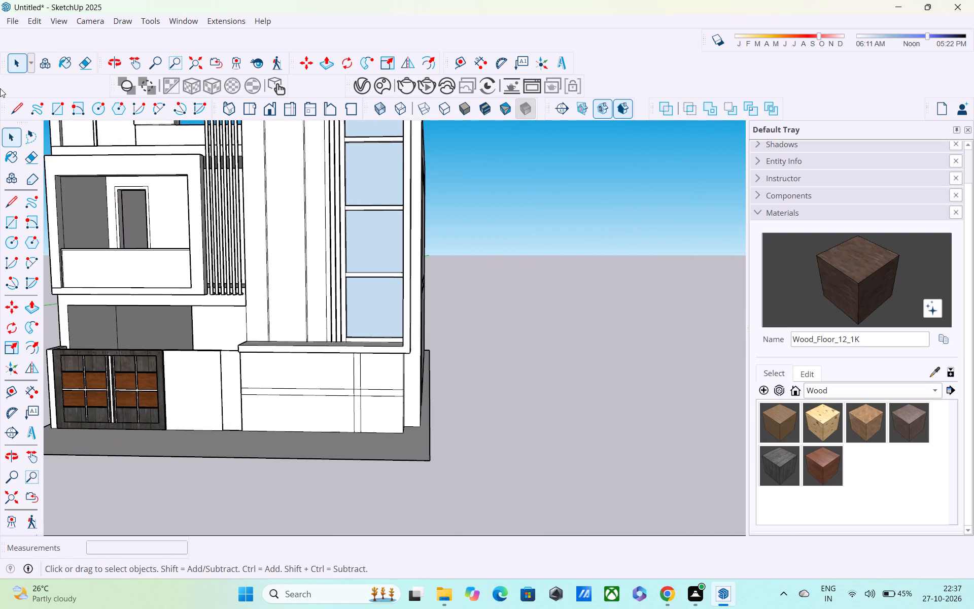
Paint the front faces of the four vertical strips beside the tall window with Wood_Veneer_15_1K.
{"action": "left_click", "coordinate": [832, 454]}
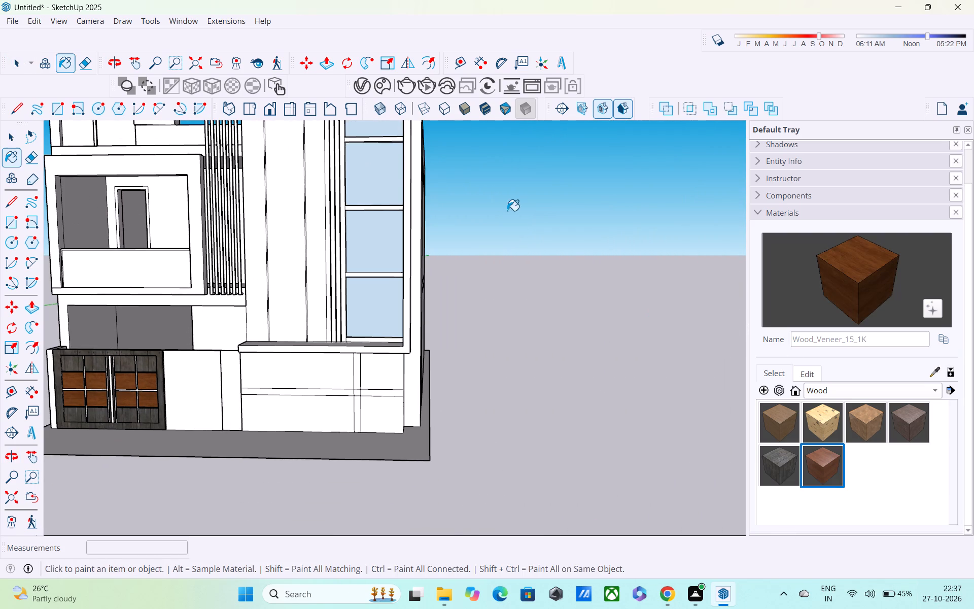
{"action": "scroll", "coordinate": [352, 224], "scroll_direction": "up", "scroll_amount": 8}
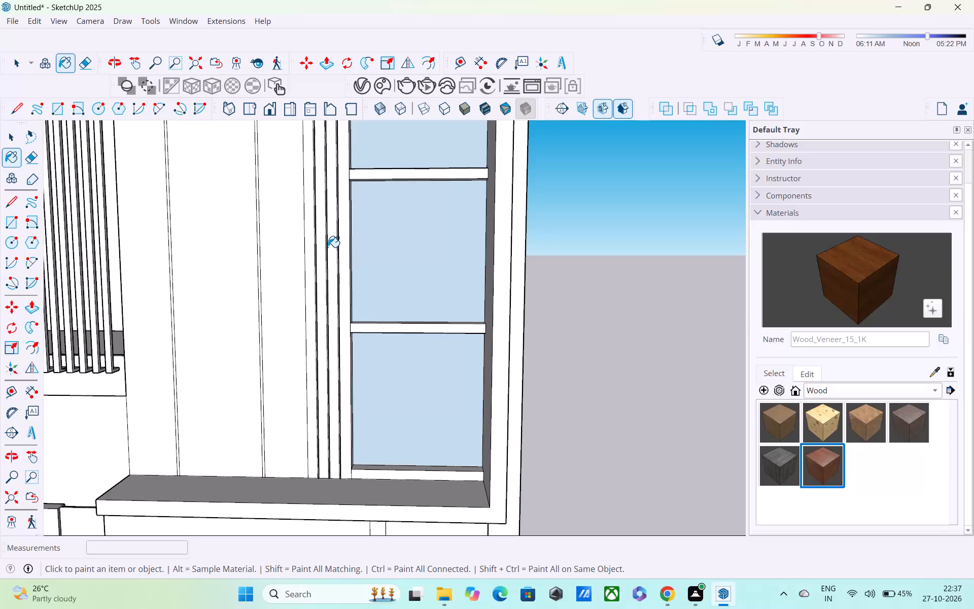
{"action": "scroll", "coordinate": [328, 247], "scroll_direction": "up", "scroll_amount": 9}
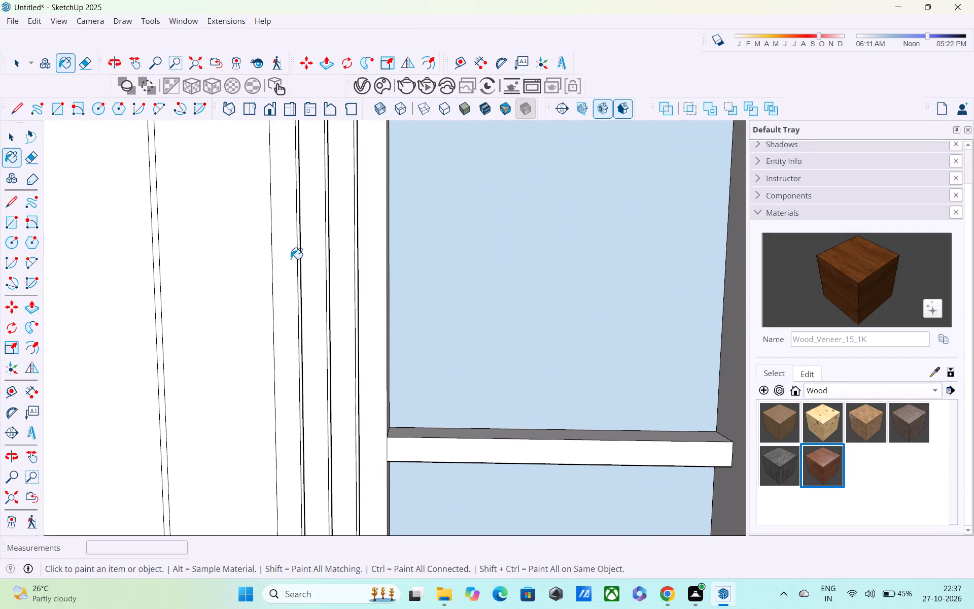
{"action": "left_click", "coordinate": [291, 259]}
{"action": "left_click", "coordinate": [311, 248]}
{"action": "left_click", "coordinate": [344, 254]}
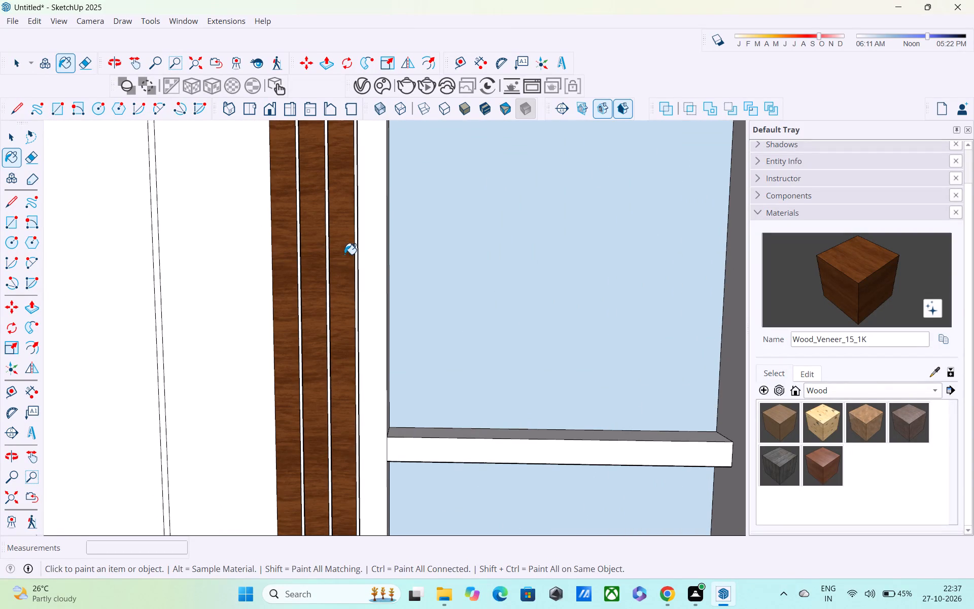
{"action": "left_click", "coordinate": [369, 246]}
Paint the front face of the tall window's lowest crossbar with Wood_Planks_01_1K.
{"action": "scroll", "coordinate": [369, 246], "scroll_direction": "down", "scroll_amount": 5}
{"action": "scroll", "coordinate": [479, 387], "scroll_direction": "down", "scroll_amount": 5}
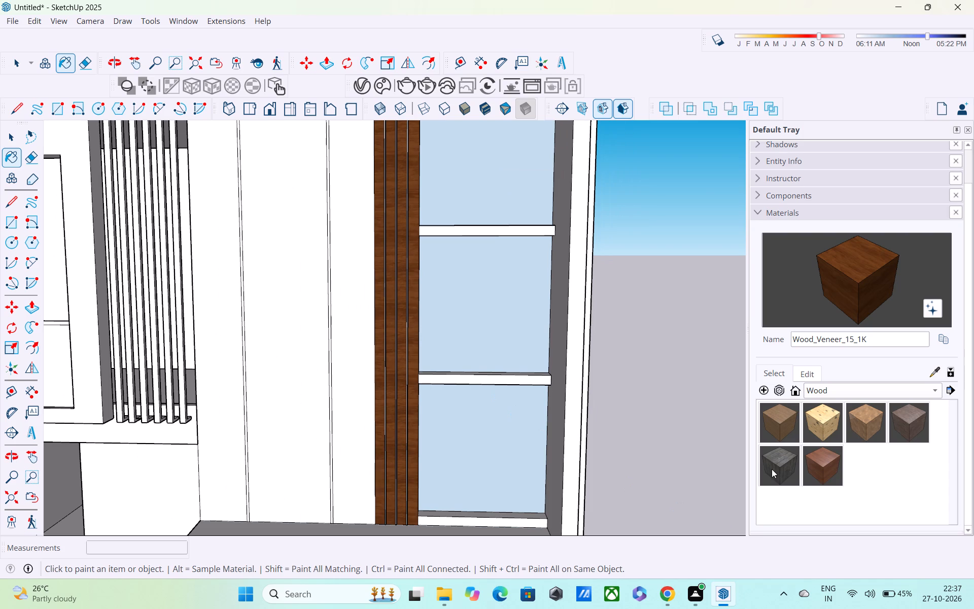
{"action": "left_click", "coordinate": [772, 467]}
{"action": "left_click", "coordinate": [539, 386]}
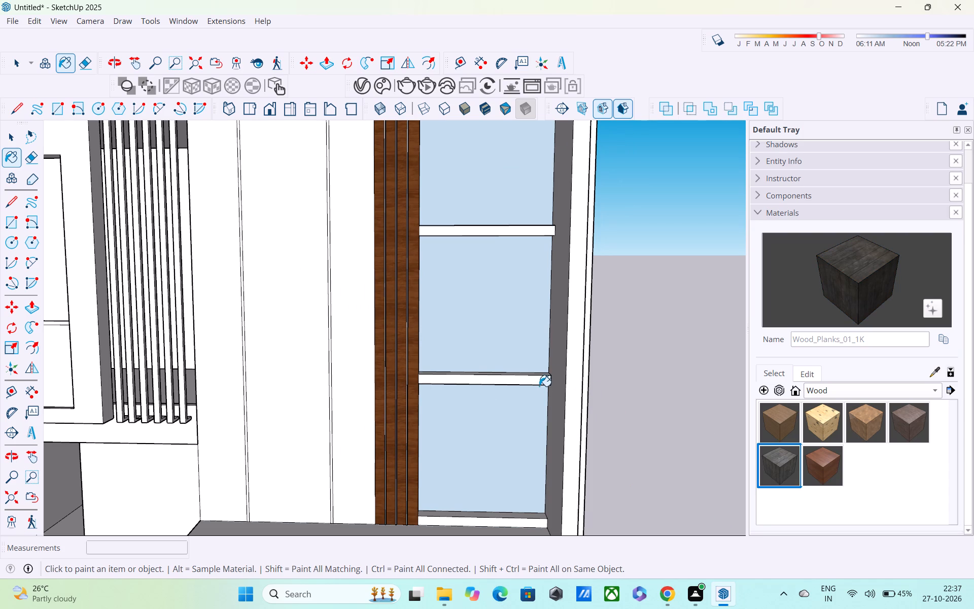
{"action": "left_click", "coordinate": [539, 378]}
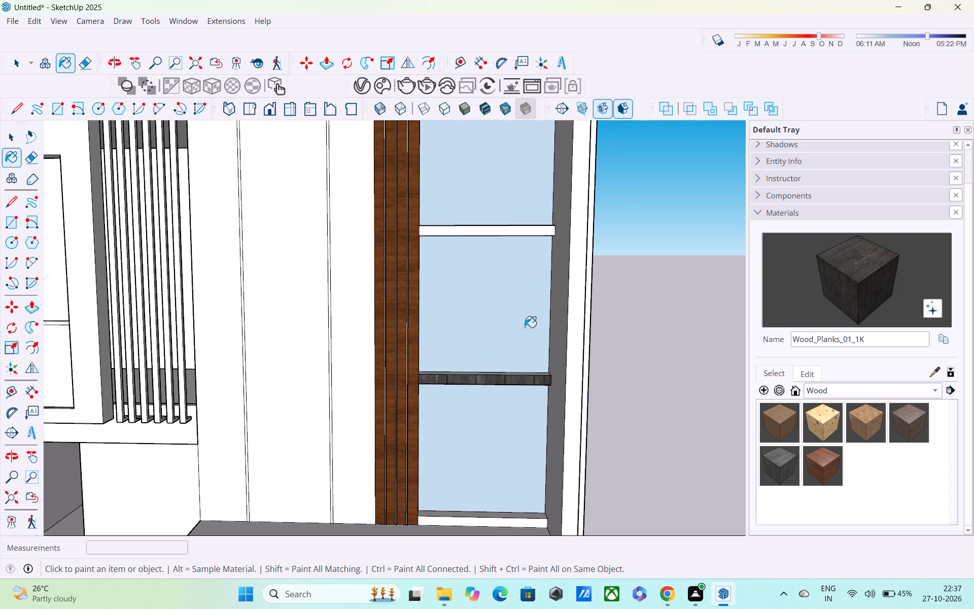
Paint the window's bottom rail, front and top, and the lowest pane's slat-side reveal with Wood_Planks_01_1K.
{"action": "scroll", "coordinate": [514, 352], "scroll_direction": "up", "scroll_amount": 4}
{"action": "middle_click_drag", "start_coordinate": [473, 420], "coordinate": [274, 450]}
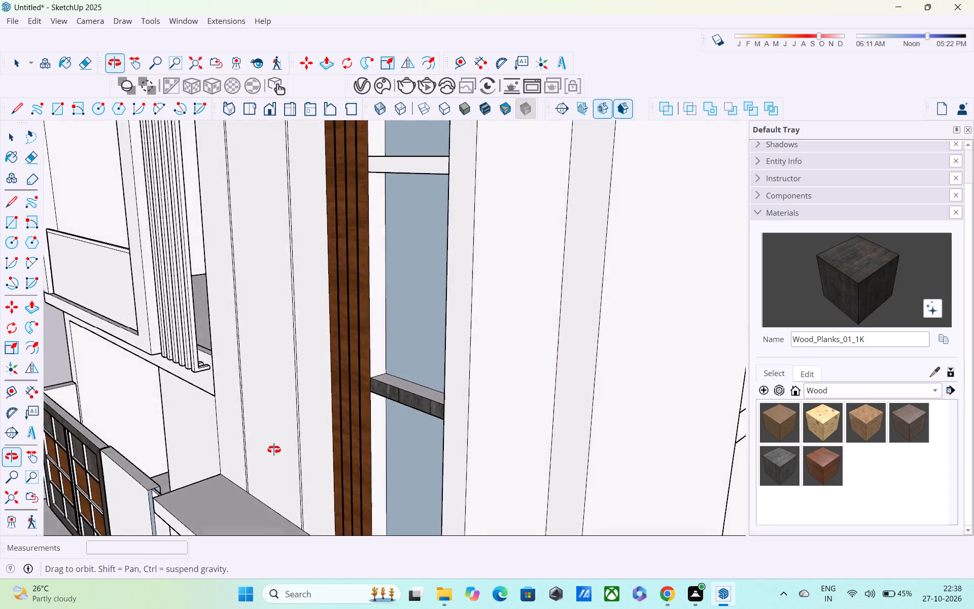
{"action": "middle_click_drag", "start_coordinate": [274, 450], "coordinate": [369, 346]}
{"action": "scroll", "coordinate": [369, 341], "scroll_direction": "down", "scroll_amount": 3}
{"action": "middle_click_drag", "start_coordinate": [351, 327], "coordinate": [341, 282], "text": "shift"}
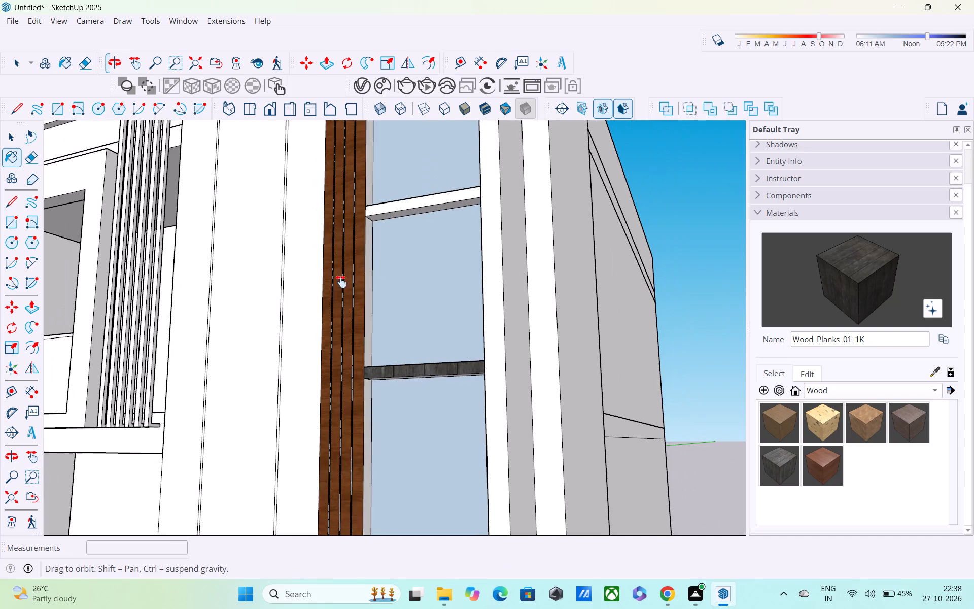
{"action": "middle_click_drag", "start_coordinate": [341, 282], "coordinate": [335, 176], "text": "shift"}
{"action": "middle_click_drag", "start_coordinate": [348, 258], "coordinate": [404, 379]}
{"action": "scroll", "coordinate": [375, 416], "scroll_direction": "up", "scroll_amount": 5}
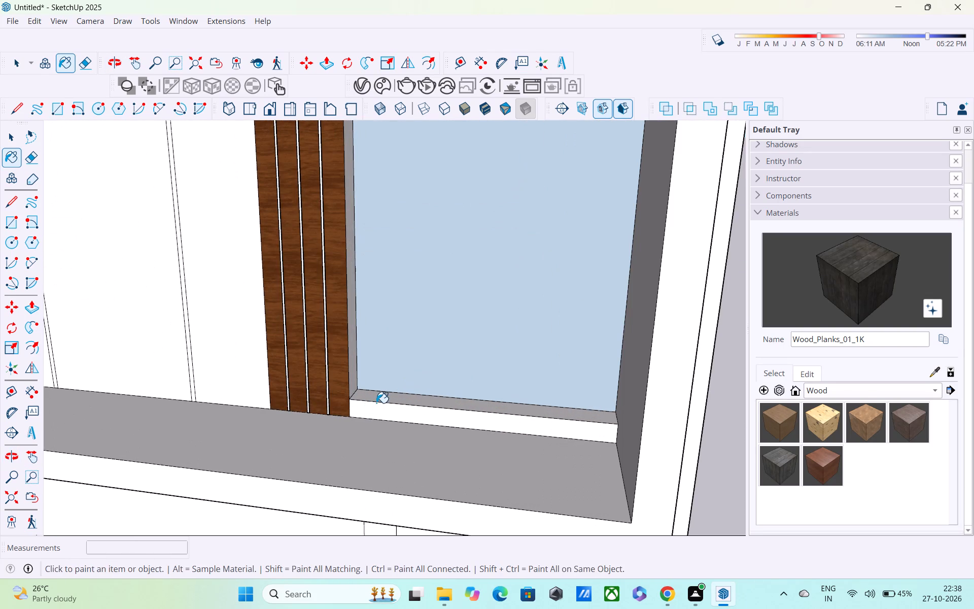
{"action": "left_click", "coordinate": [376, 407]}
{"action": "left_click", "coordinate": [376, 394]}
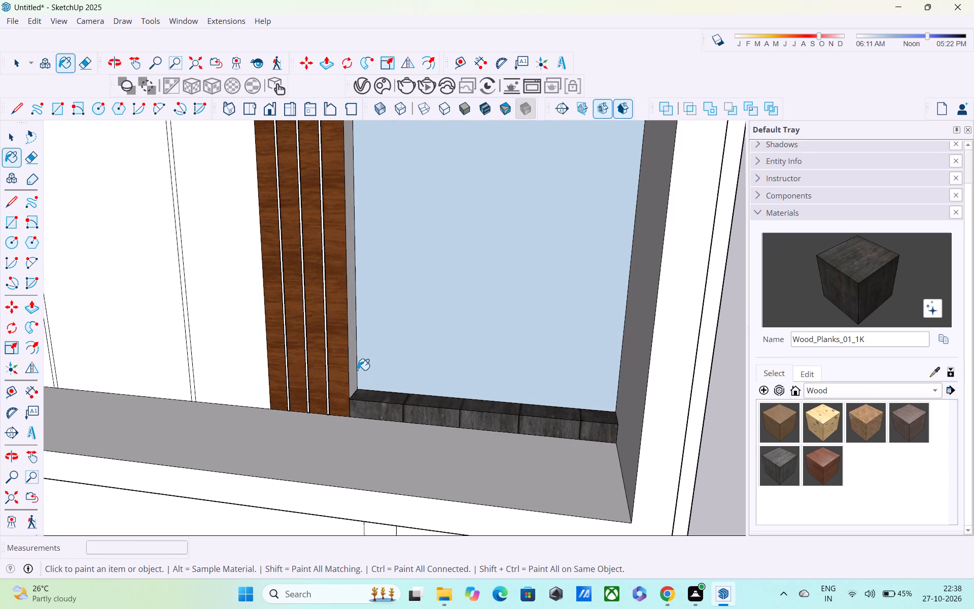
{"action": "left_click", "coordinate": [353, 364]}
Paint the top and underside of the window's lowest crossbar with Wood_Planks_01_1K.
{"action": "middle_click_drag", "start_coordinate": [629, 349], "coordinate": [634, 353]}
{"action": "scroll", "coordinate": [608, 343], "scroll_direction": "down", "scroll_amount": 5}
{"action": "middle_click_drag", "start_coordinate": [556, 350], "coordinate": [515, 494], "text": "shift"}
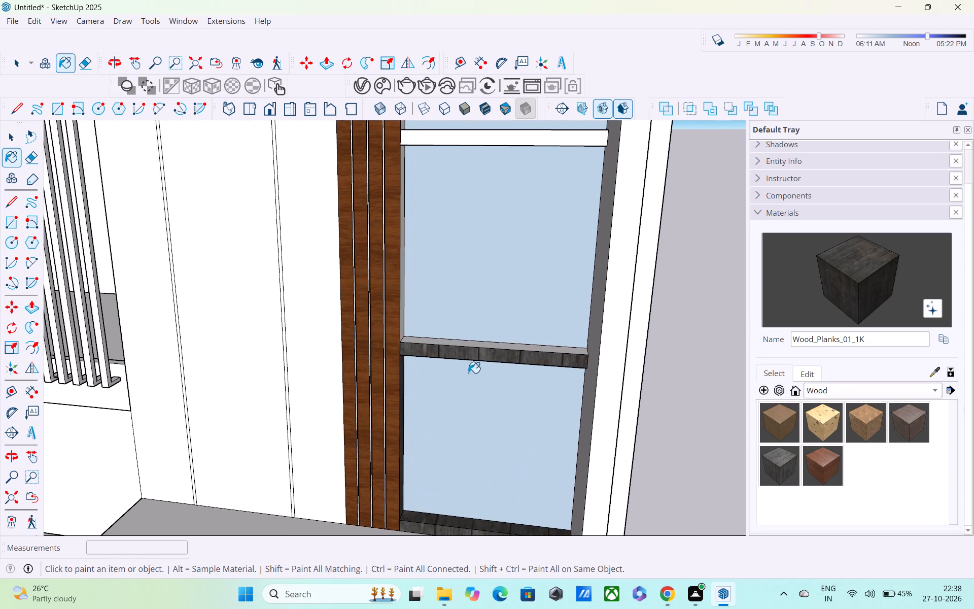
{"action": "scroll", "coordinate": [469, 376], "scroll_direction": "up", "scroll_amount": 7}
{"action": "left_click", "coordinate": [463, 332]}
{"action": "middle_click_drag", "start_coordinate": [456, 333], "coordinate": [444, 342]}
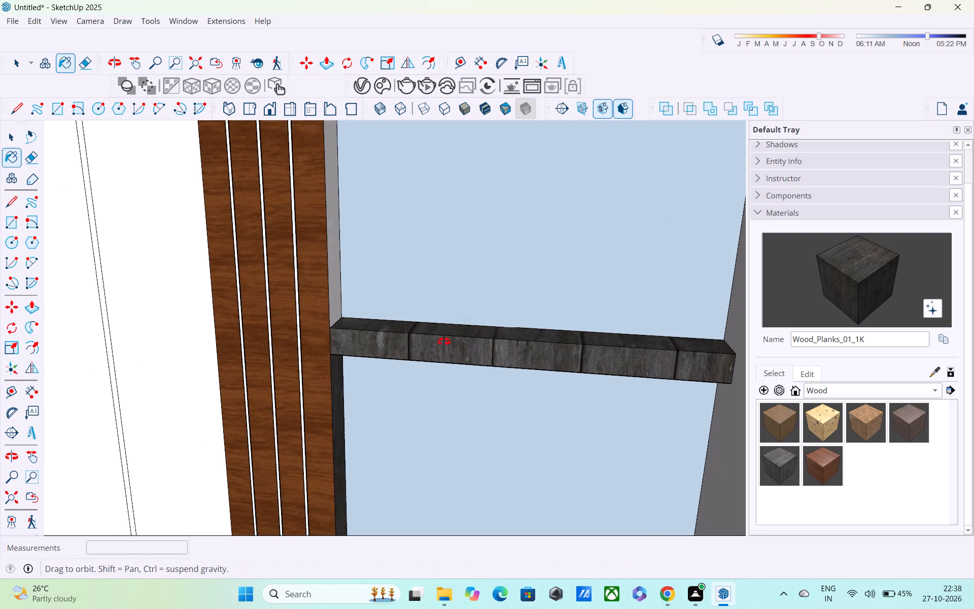
{"action": "middle_click_drag", "start_coordinate": [444, 342], "coordinate": [415, 170]}
{"action": "scroll", "coordinate": [379, 370], "scroll_direction": "up", "scroll_amount": 4}
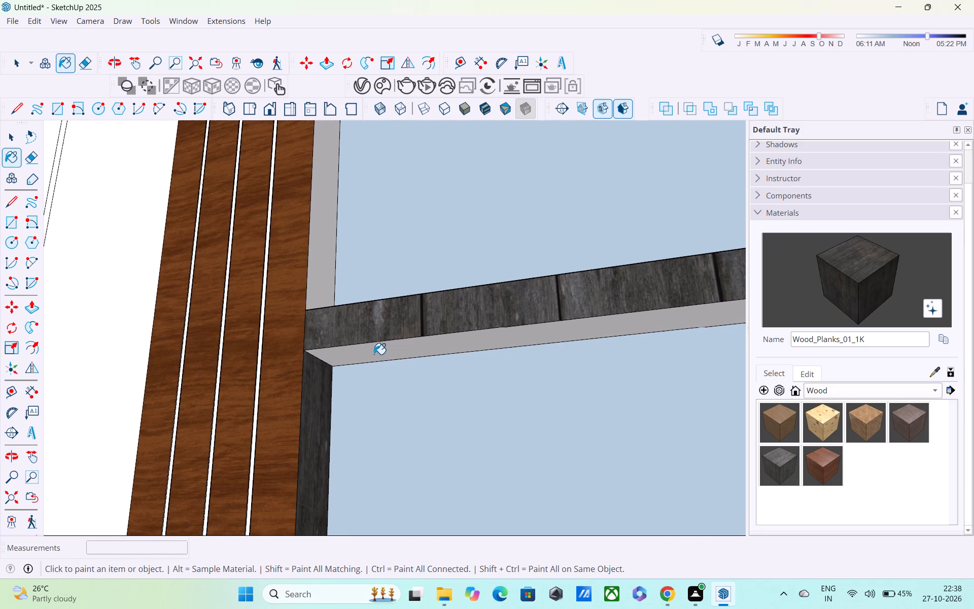
{"action": "left_click", "coordinate": [374, 354]}
Paint the front, top and underside of the window's second crossbar from the bottom with Wood_Planks_01_1K.
{"action": "scroll", "coordinate": [373, 342], "scroll_direction": "down", "scroll_amount": 5}
{"action": "middle_click_drag", "start_coordinate": [370, 331], "coordinate": [312, 554], "text": "shift"}
{"action": "scroll", "coordinate": [314, 474], "scroll_direction": "down", "scroll_amount": 6}
{"action": "middle_click_drag", "start_coordinate": [337, 420], "coordinate": [362, 519]}
{"action": "left_click", "coordinate": [376, 319]}
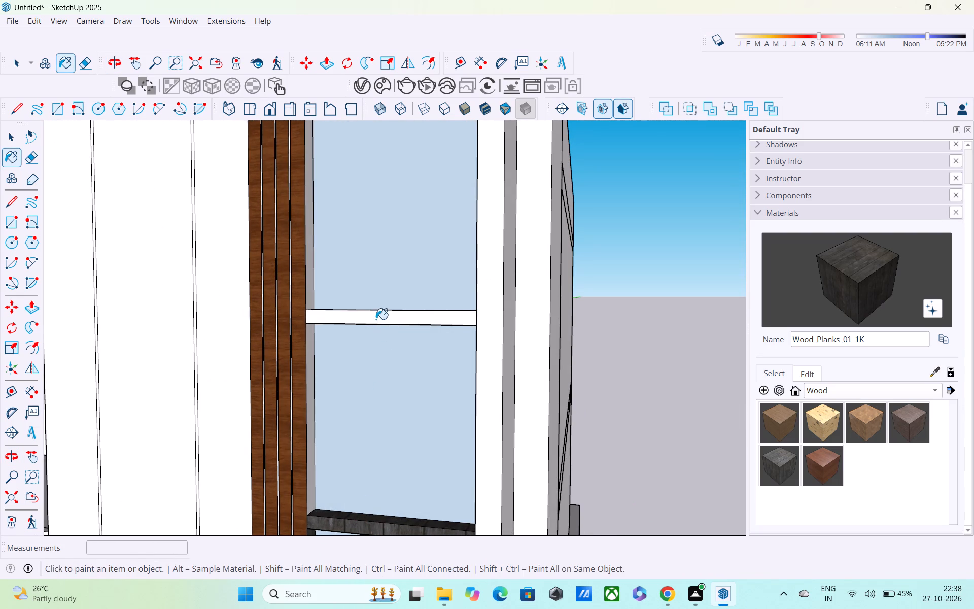
{"action": "middle_click_drag", "start_coordinate": [352, 326], "coordinate": [314, 393]}
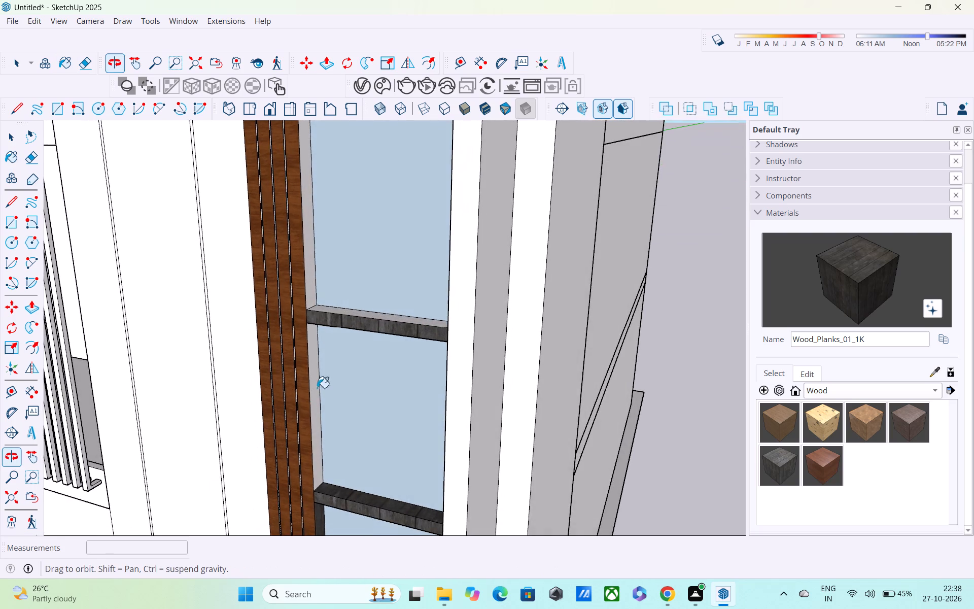
{"action": "scroll", "coordinate": [372, 324], "scroll_direction": "up", "scroll_amount": 5}
{"action": "left_click", "coordinate": [371, 308]}
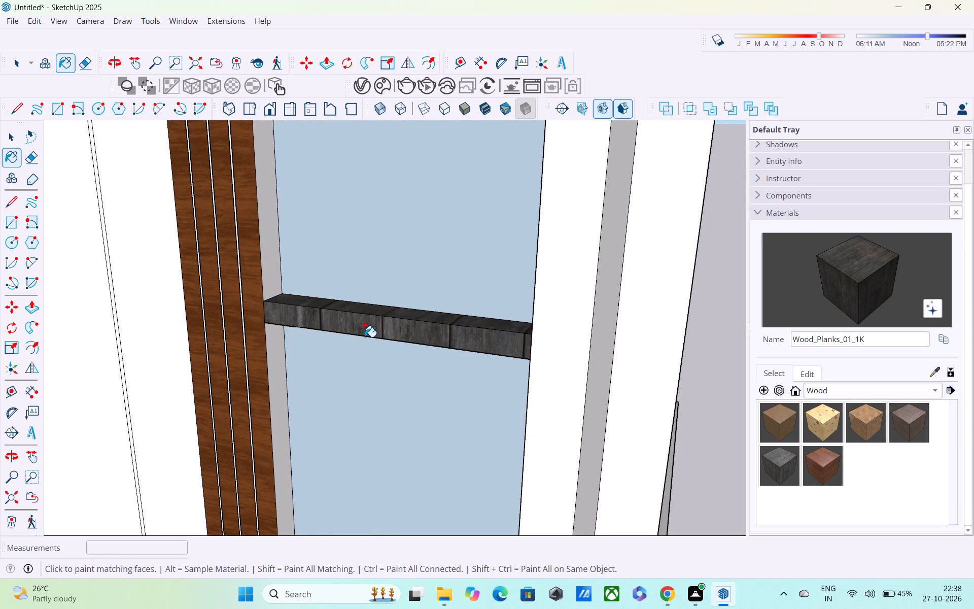
{"action": "middle_click_drag", "start_coordinate": [365, 337], "coordinate": [377, 228], "text": "shift"}
{"action": "middle_click_drag", "start_coordinate": [387, 249], "coordinate": [381, 208]}
{"action": "middle_click_drag", "start_coordinate": [385, 295], "coordinate": [350, 466]}
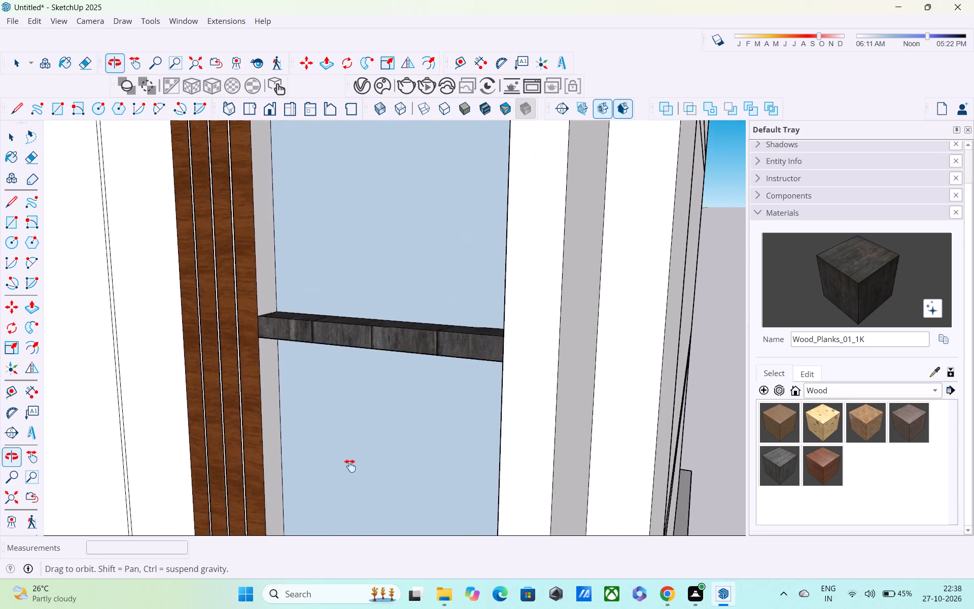
{"action": "middle_click_drag", "start_coordinate": [350, 466], "coordinate": [347, 470]}
{"action": "middle_click_drag", "start_coordinate": [334, 483], "coordinate": [404, 286]}
{"action": "scroll", "coordinate": [367, 385], "scroll_direction": "up", "scroll_amount": 4}
{"action": "left_click", "coordinate": [365, 373]}
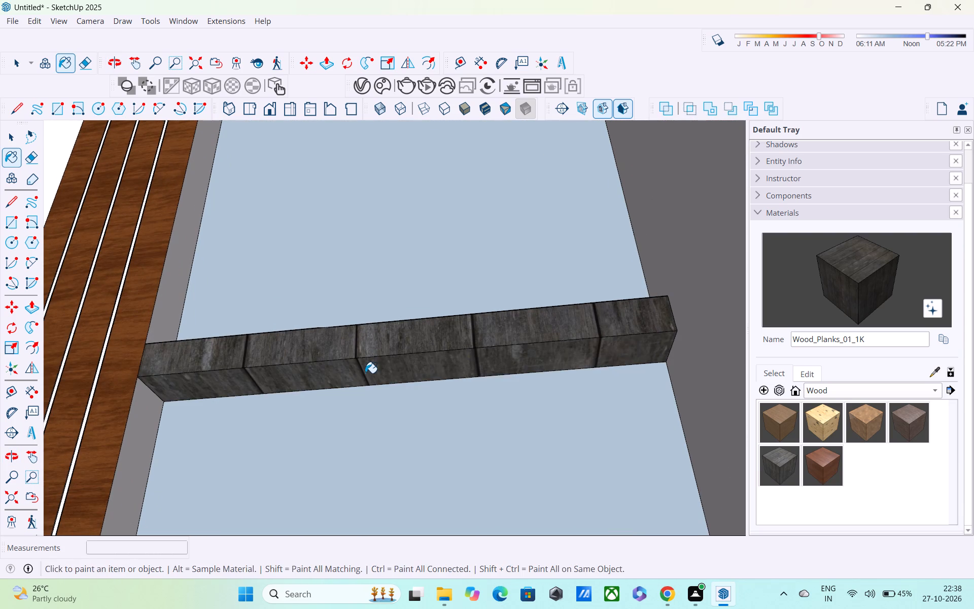
Paint the front, top and underside of the window's third crossbar from the bottom with Wood_Planks_01_1K.
{"action": "middle_click_drag", "start_coordinate": [364, 379], "coordinate": [324, 522]}
{"action": "scroll", "coordinate": [323, 387], "scroll_direction": "down", "scroll_amount": 6}
{"action": "middle_click_drag", "start_coordinate": [316, 383], "coordinate": [294, 485]}
{"action": "middle_click_drag", "start_coordinate": [298, 544], "coordinate": [299, 562], "text": "shift"}
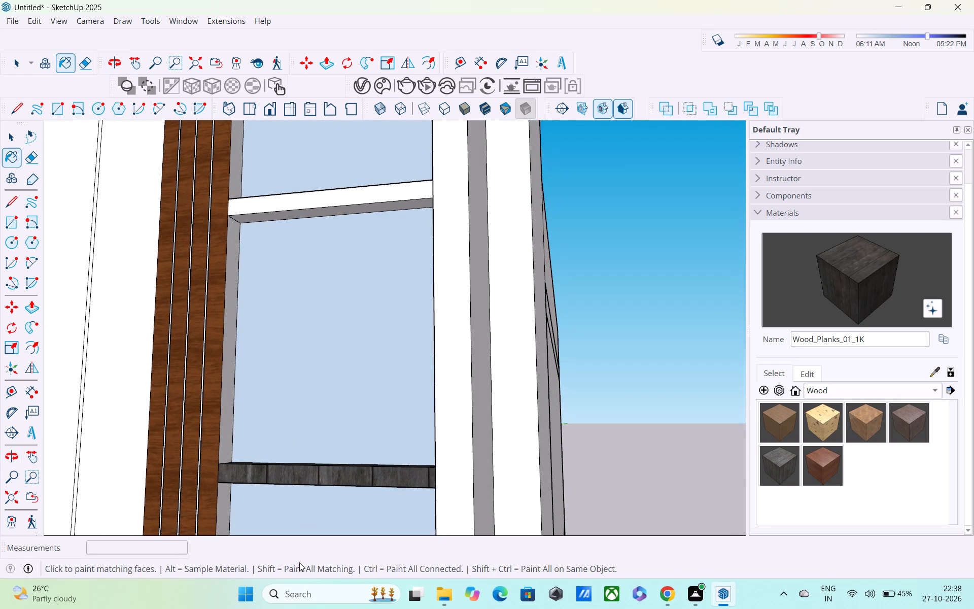
{"action": "middle_click_drag", "start_coordinate": [299, 562], "coordinate": [301, 576], "text": "shift"}
{"action": "middle_click_drag", "start_coordinate": [329, 331], "coordinate": [343, 478]}
{"action": "left_click", "coordinate": [346, 316]}
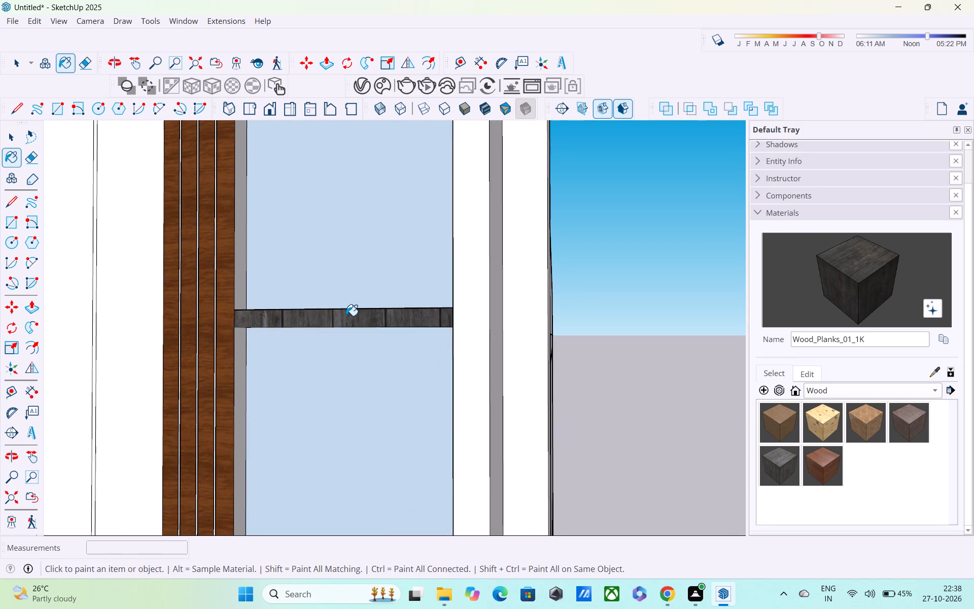
{"action": "middle_click_drag", "start_coordinate": [353, 321], "coordinate": [320, 446]}
{"action": "scroll", "coordinate": [327, 346], "scroll_direction": "up", "scroll_amount": 5}
{"action": "left_click", "coordinate": [327, 341]}
{"action": "middle_click_drag", "start_coordinate": [329, 347], "coordinate": [331, 347]}
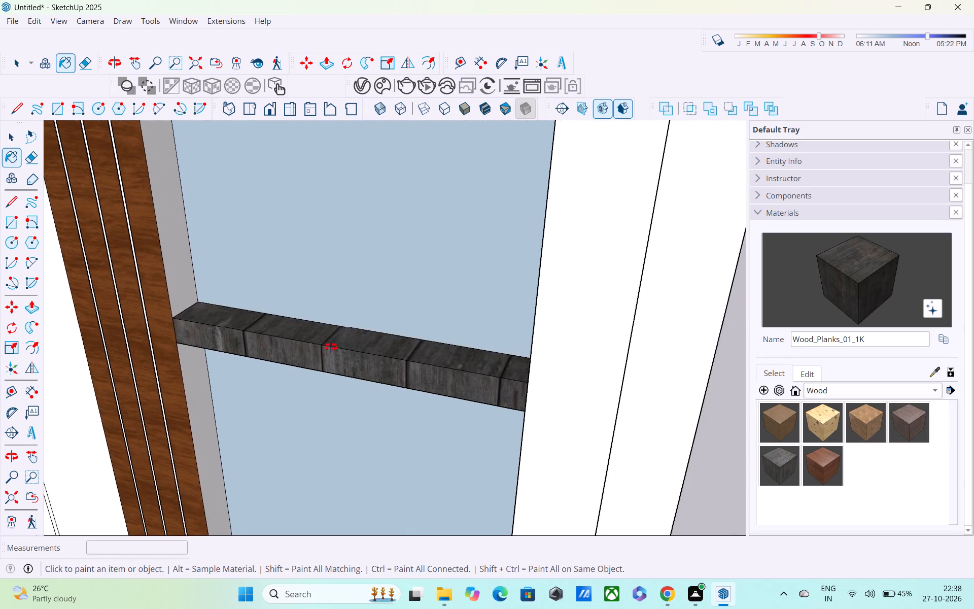
{"action": "middle_click_drag", "start_coordinate": [331, 347], "coordinate": [399, 221]}
{"action": "middle_click_drag", "start_coordinate": [356, 322], "coordinate": [374, 205]}
{"action": "left_click", "coordinate": [352, 300]}
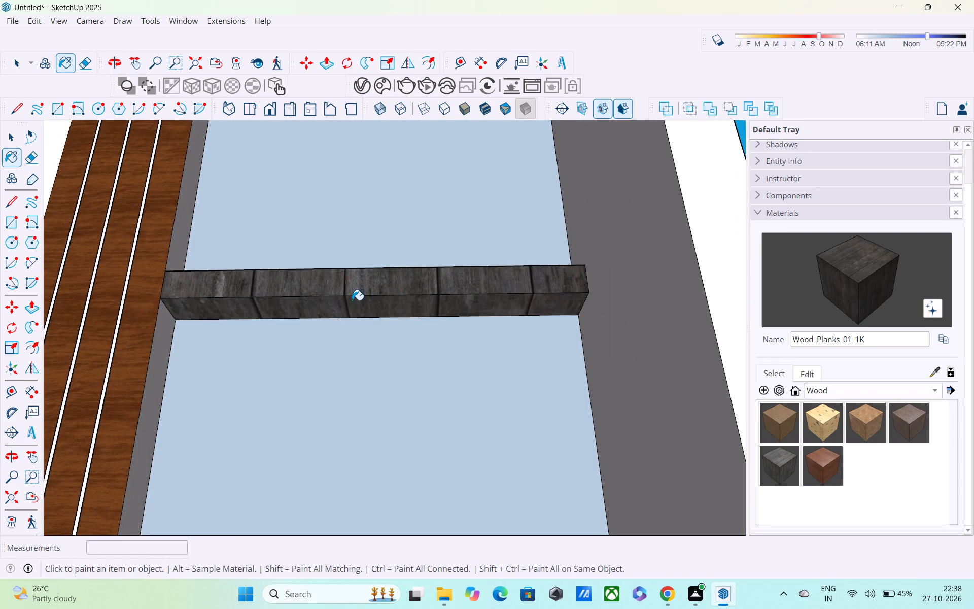
Paint the slat-side reveals of the window's two upper panes with Wood_Planks_01_1K.
{"action": "middle_click_drag", "start_coordinate": [351, 327], "coordinate": [518, 278], "text": "shift"}
{"action": "middle_click_drag", "start_coordinate": [417, 339], "coordinate": [305, 340]}
{"action": "left_click", "coordinate": [302, 341]}
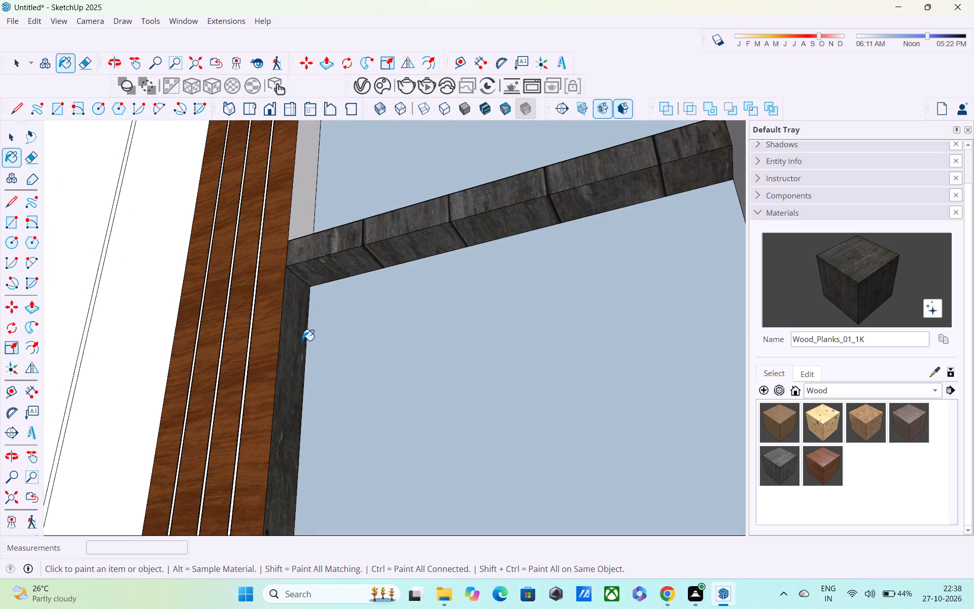
{"action": "scroll", "coordinate": [295, 341], "scroll_direction": "down", "scroll_amount": 3}
{"action": "middle_click_drag", "start_coordinate": [287, 345], "coordinate": [251, 438], "text": "shift"}
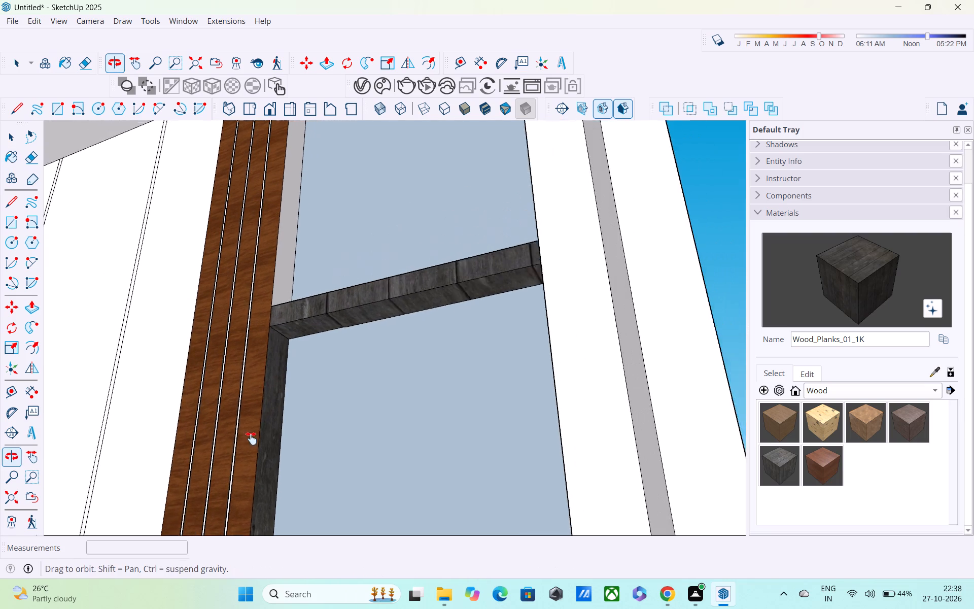
{"action": "middle_click_drag", "start_coordinate": [251, 438], "coordinate": [246, 455], "text": "shift"}
{"action": "left_click", "coordinate": [274, 272]}
Paint the front and underside of the window's top rail with Wood_Planks_01_1K.
{"action": "middle_click_drag", "start_coordinate": [274, 320], "coordinate": [251, 525], "text": "shift"}
{"action": "scroll", "coordinate": [251, 525], "scroll_direction": "down", "scroll_amount": 1, "text": "shift"}
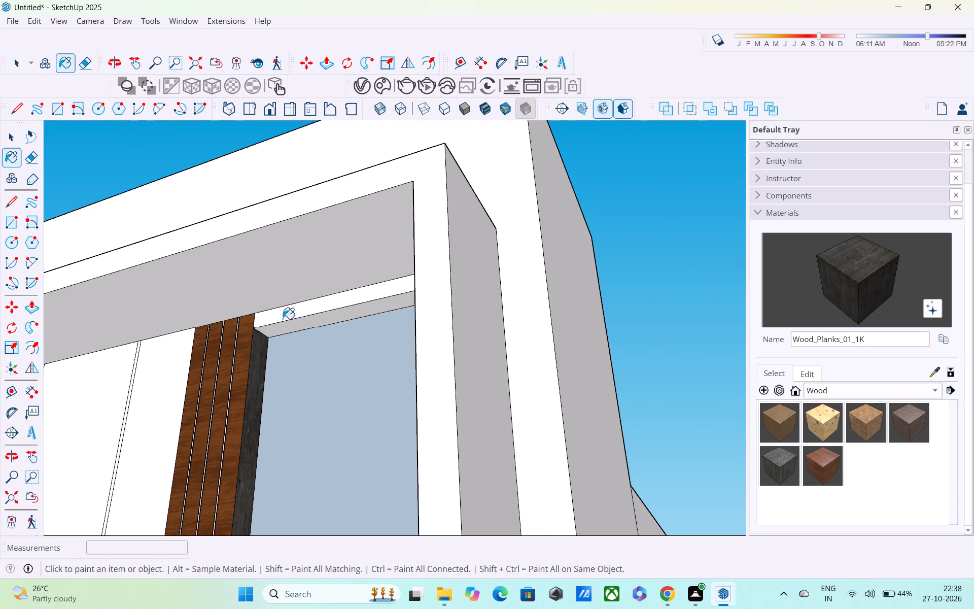
{"action": "left_click", "coordinate": [283, 317]}
{"action": "left_click", "coordinate": [290, 327]}
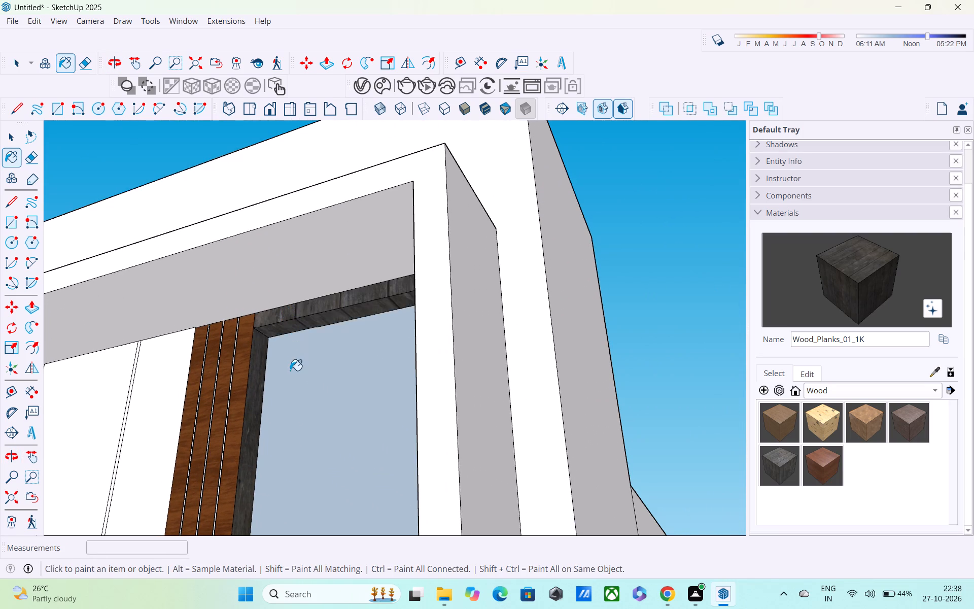
Paint the window's remaining slat-side reveal with Wood_Planks_01_1K.
{"action": "middle_click_drag", "start_coordinate": [292, 374], "coordinate": [454, 324], "text": "shift"}
{"action": "middle_click_drag", "start_coordinate": [453, 324], "coordinate": [318, 309]}
{"action": "scroll", "coordinate": [310, 354], "scroll_direction": "down", "scroll_amount": 3}
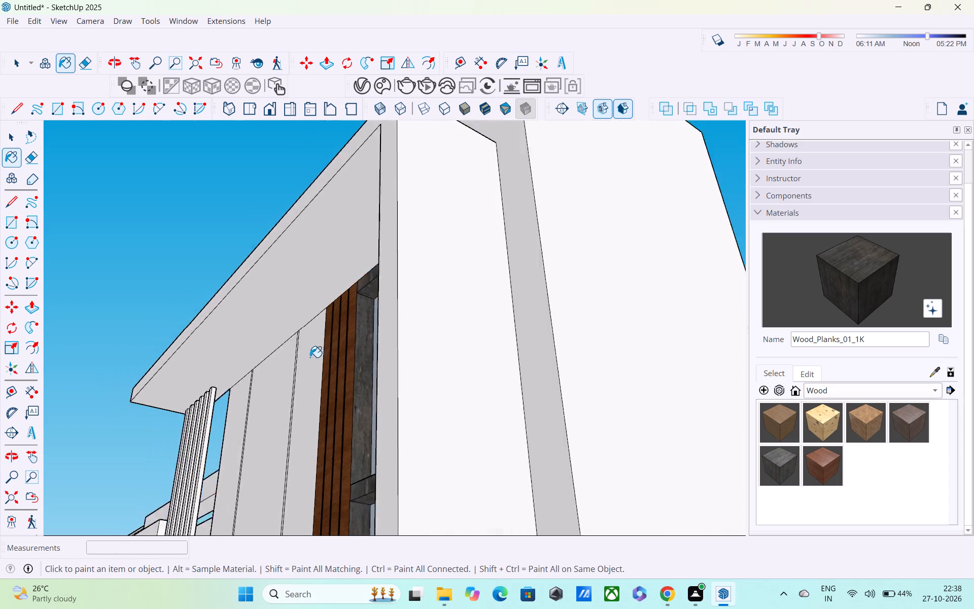
{"action": "scroll", "coordinate": [310, 357], "scroll_direction": "down", "scroll_amount": 9}
{"action": "middle_click_drag", "start_coordinate": [335, 396], "coordinate": [414, 233]}
{"action": "scroll", "coordinate": [439, 375], "scroll_direction": "up", "scroll_amount": 4}
{"action": "left_click", "coordinate": [415, 362]}
Switch the material library from Wood to the Glass collection.
{"action": "middle_click_drag", "start_coordinate": [415, 362], "coordinate": [746, 429]}
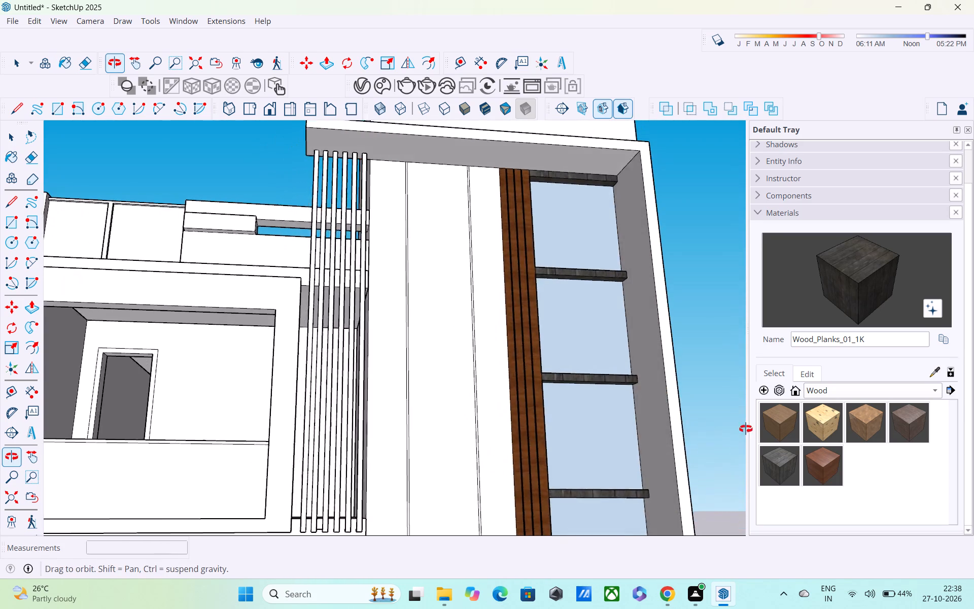
{"action": "middle_click_drag", "start_coordinate": [746, 429], "coordinate": [758, 431]}
{"action": "scroll", "coordinate": [655, 429], "scroll_direction": "down", "scroll_amount": 4}
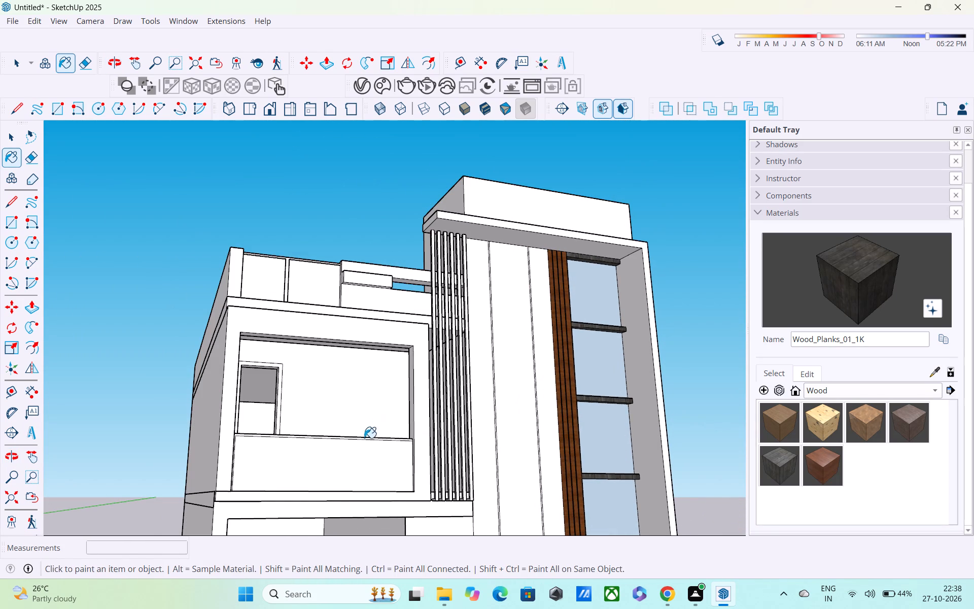
{"action": "key", "text": "space"}
{"action": "scroll", "coordinate": [294, 436], "scroll_direction": "down", "scroll_amount": 2}
{"action": "middle_click_drag", "start_coordinate": [295, 437], "coordinate": [260, 411], "text": "shift"}
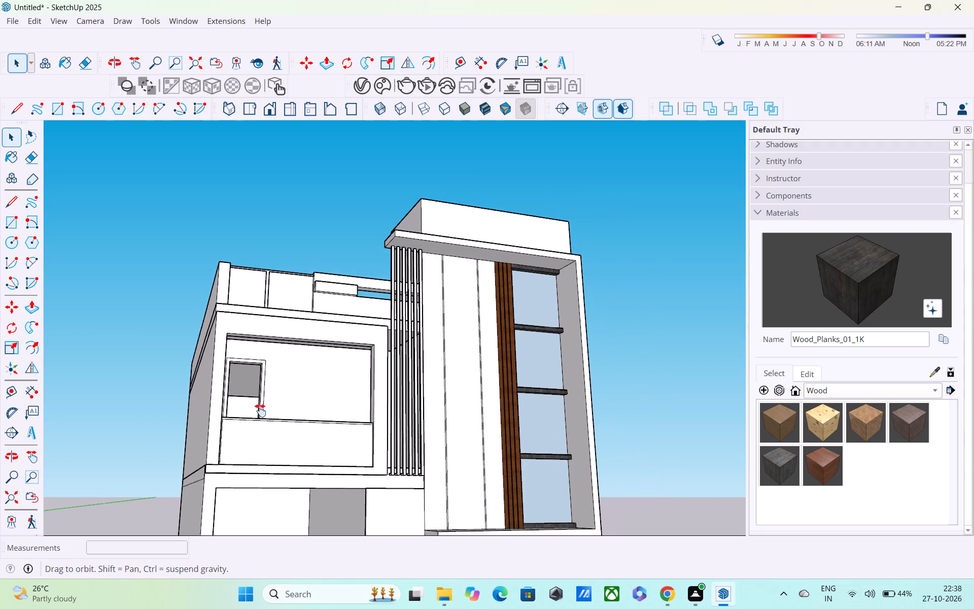
{"action": "middle_click_drag", "start_coordinate": [260, 411], "coordinate": [232, 382], "text": "shift"}
{"action": "left_click", "coordinate": [832, 393]}
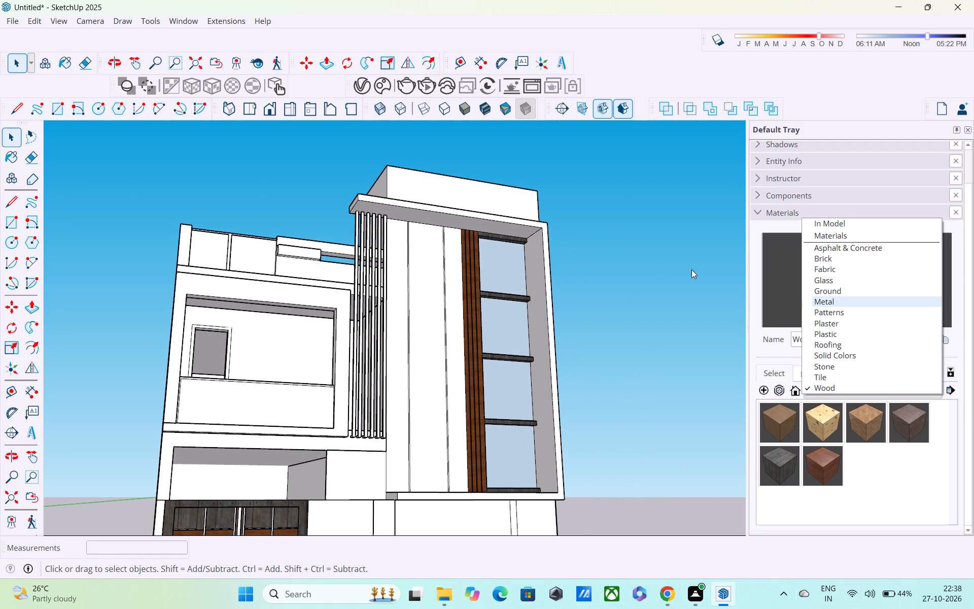
{"action": "left_click", "coordinate": [823, 283]}
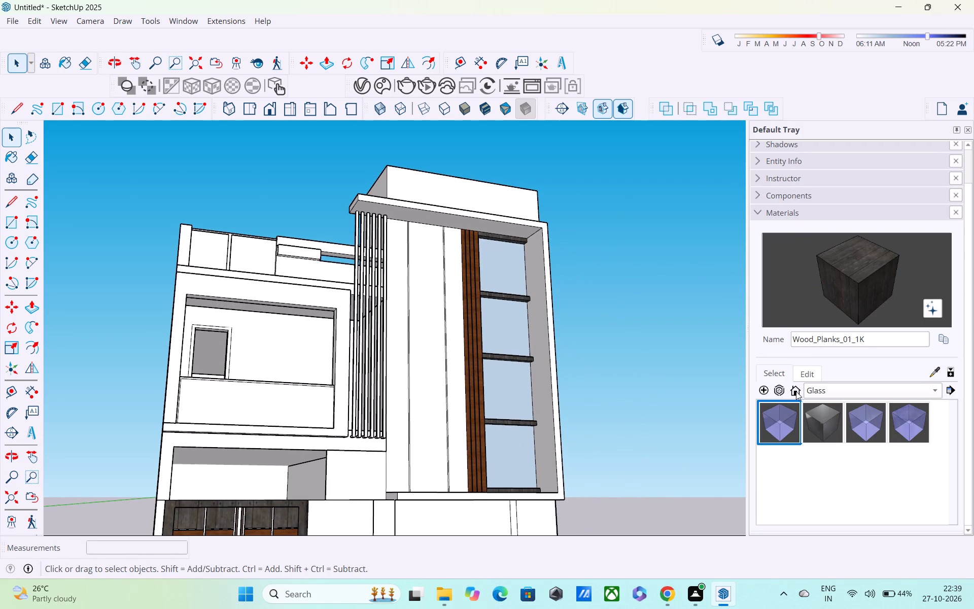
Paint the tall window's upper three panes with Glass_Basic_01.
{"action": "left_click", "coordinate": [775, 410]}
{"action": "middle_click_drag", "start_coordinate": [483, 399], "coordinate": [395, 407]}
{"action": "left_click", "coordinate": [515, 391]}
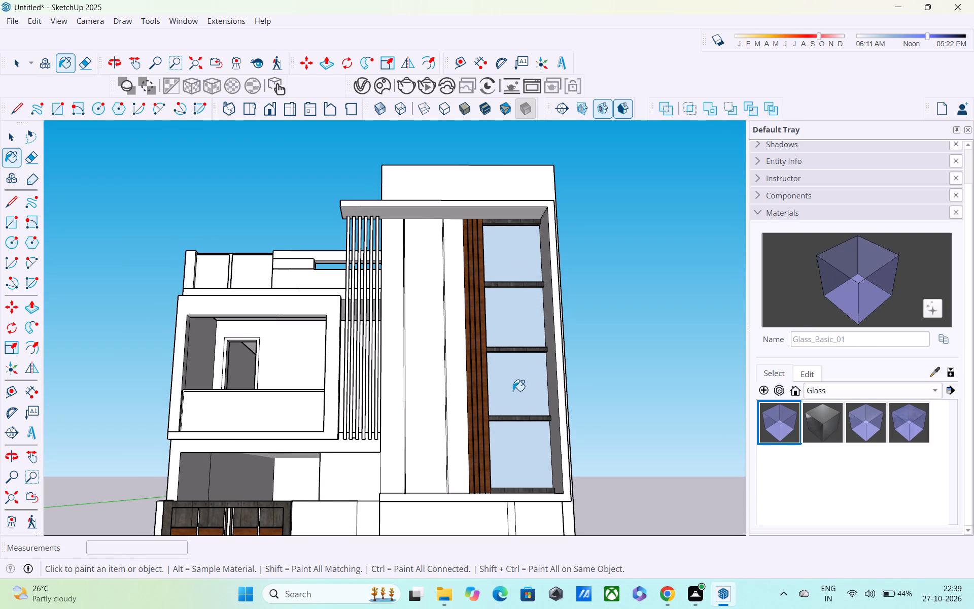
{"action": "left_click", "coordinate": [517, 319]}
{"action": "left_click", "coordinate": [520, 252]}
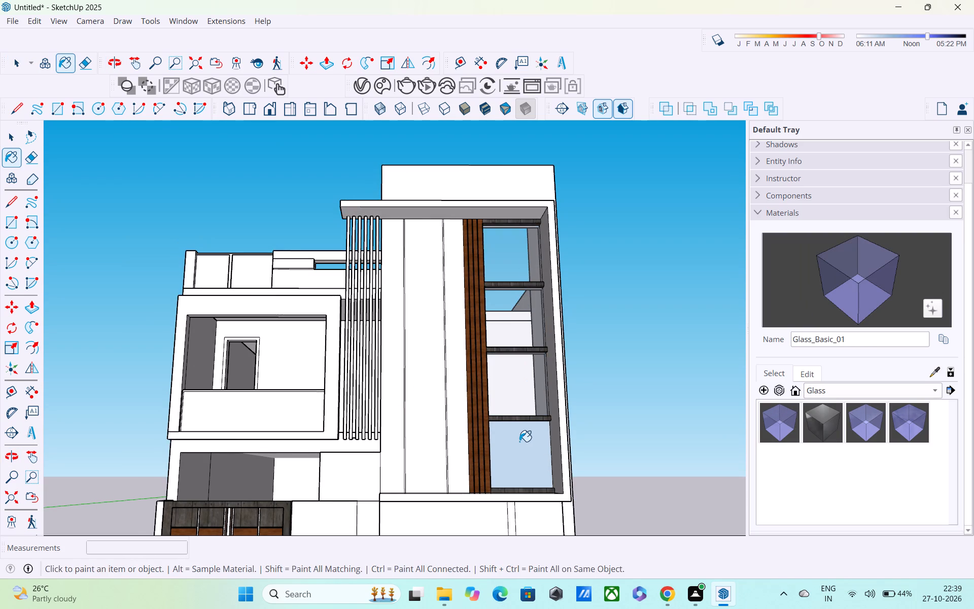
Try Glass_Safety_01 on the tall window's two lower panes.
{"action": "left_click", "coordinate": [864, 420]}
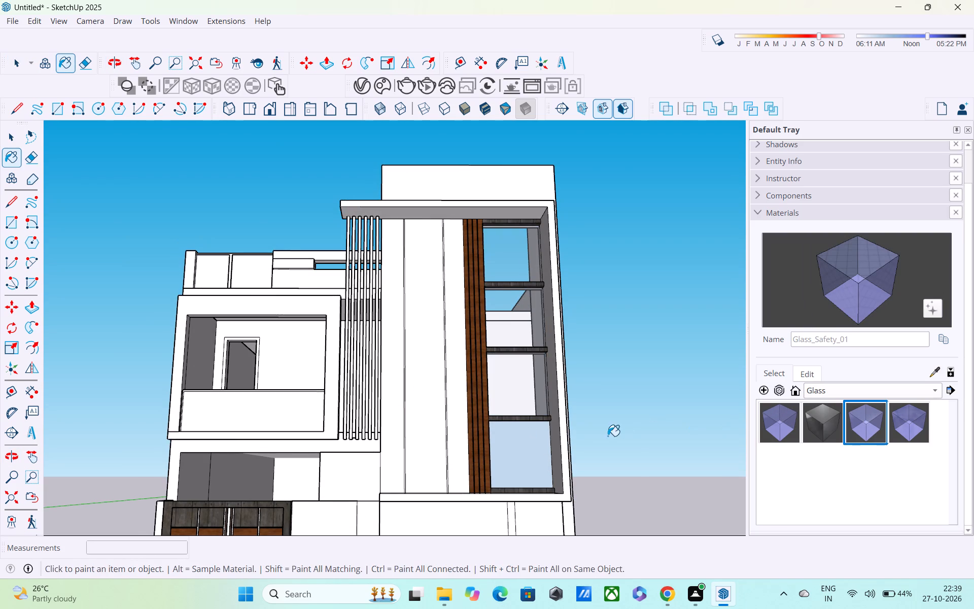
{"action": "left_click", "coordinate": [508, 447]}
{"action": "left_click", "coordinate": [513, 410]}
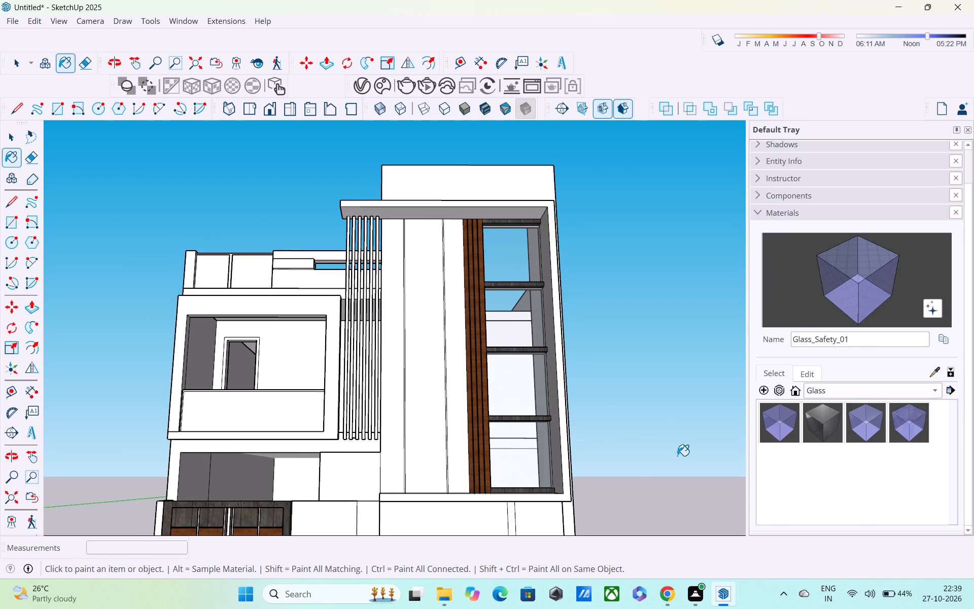
Paint all four panes of the tall window with Glass_Mirror_01.
{"action": "left_click", "coordinate": [816, 416]}
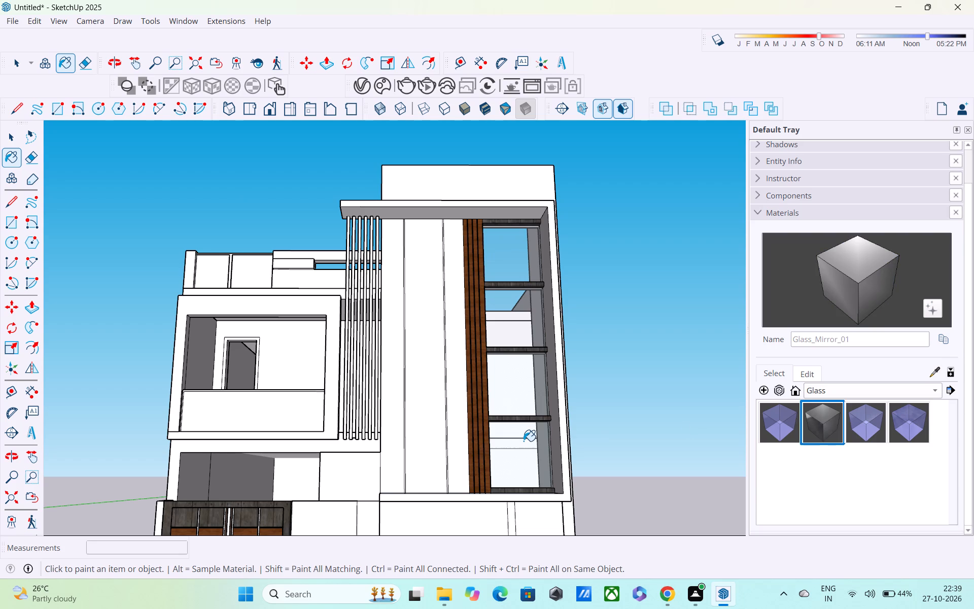
{"action": "left_click", "coordinate": [524, 441]}
{"action": "left_click", "coordinate": [528, 411]}
{"action": "left_click", "coordinate": [533, 323]}
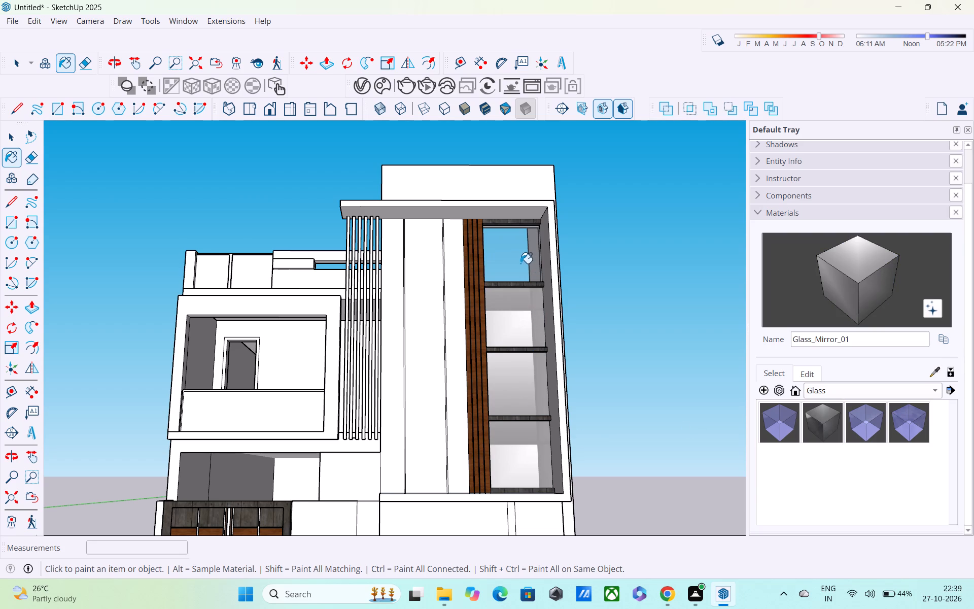
{"action": "left_click", "coordinate": [519, 263]}
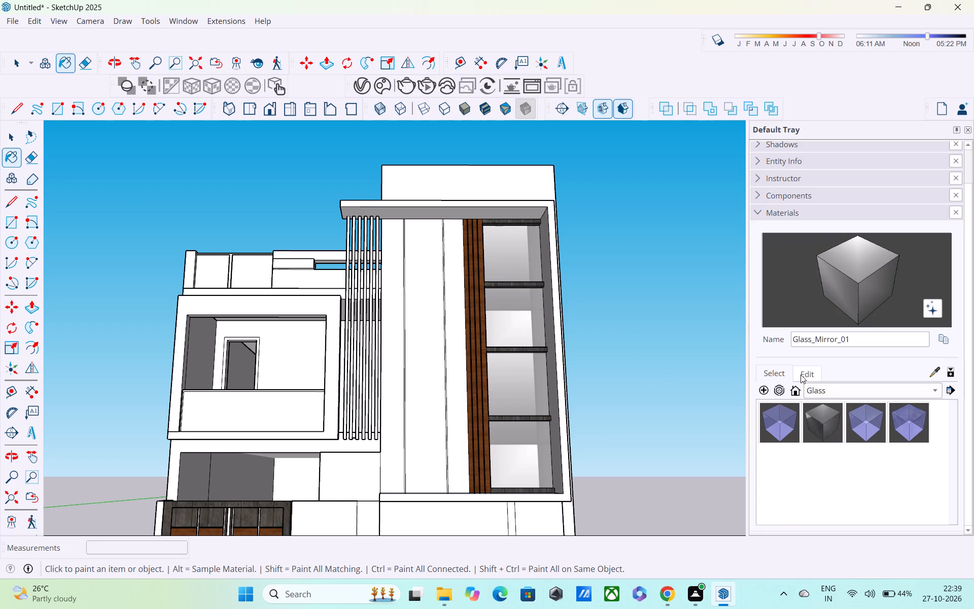
Recolour the Glass_Mirror_01 material, trying teal and cyan tints before settling on a pale greyish olive.
{"action": "left_click", "coordinate": [803, 370]}
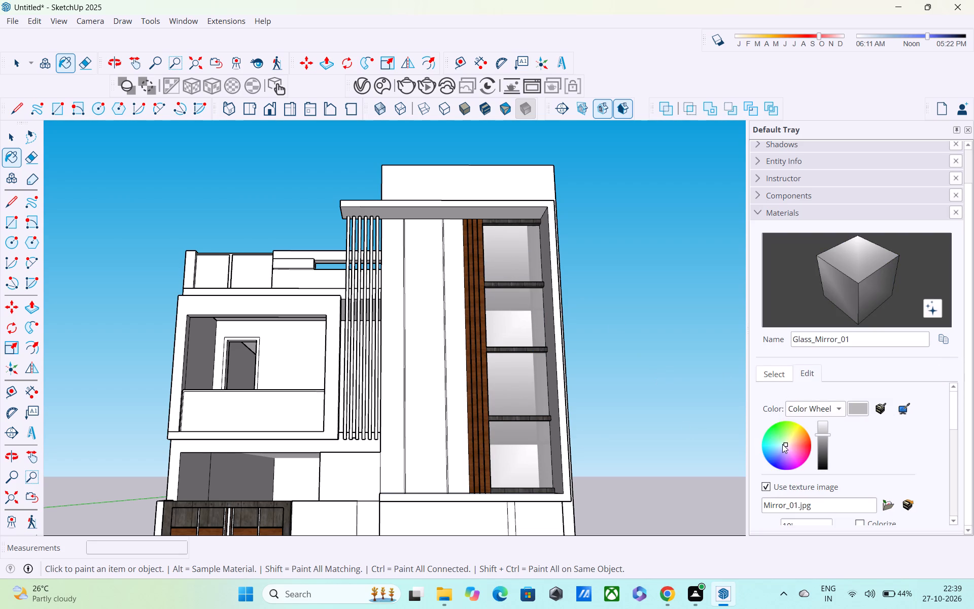
{"action": "left_click_drag", "start_coordinate": [782, 444], "coordinate": [774, 447]}
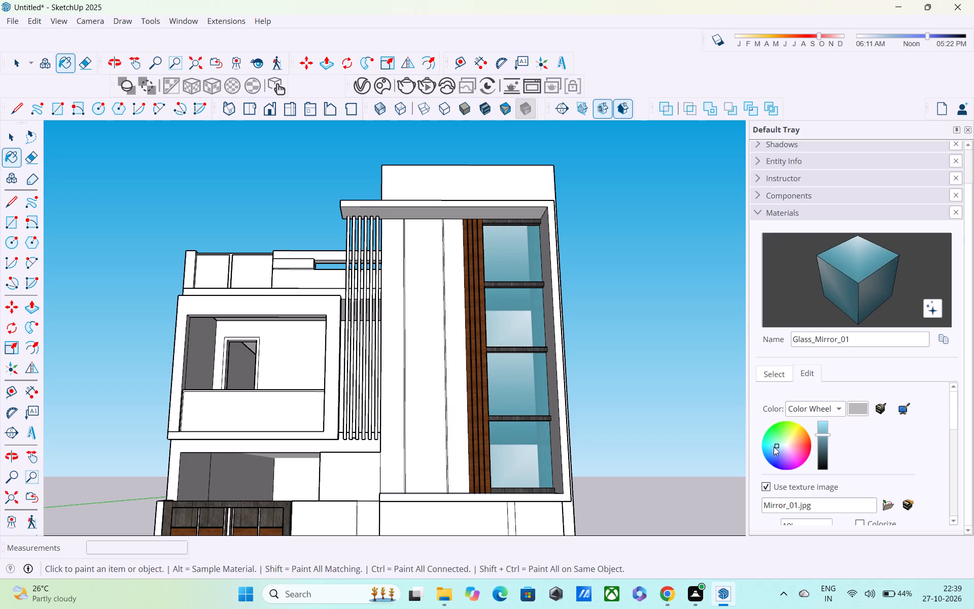
{"action": "left_click_drag", "start_coordinate": [774, 447], "coordinate": [769, 443]}
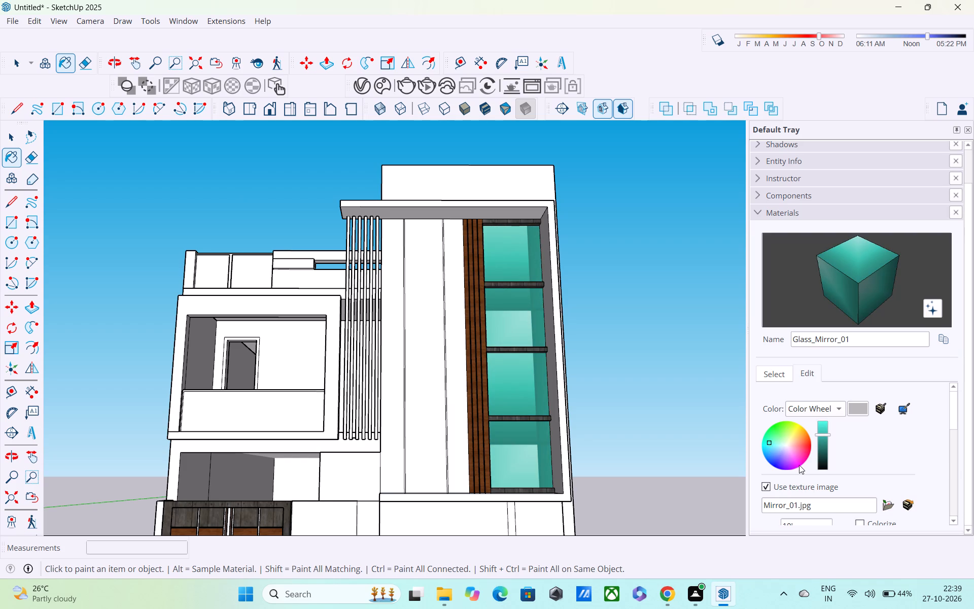
{"action": "scroll", "coordinate": [799, 465], "scroll_direction": "down", "scroll_amount": 1}
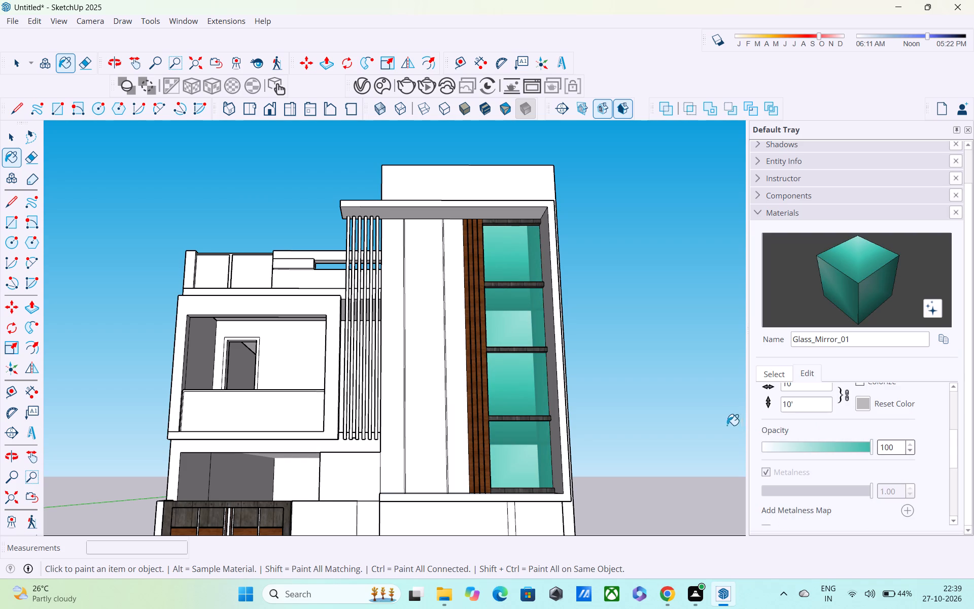
{"action": "scroll", "coordinate": [769, 421], "scroll_direction": "up", "scroll_amount": 2}
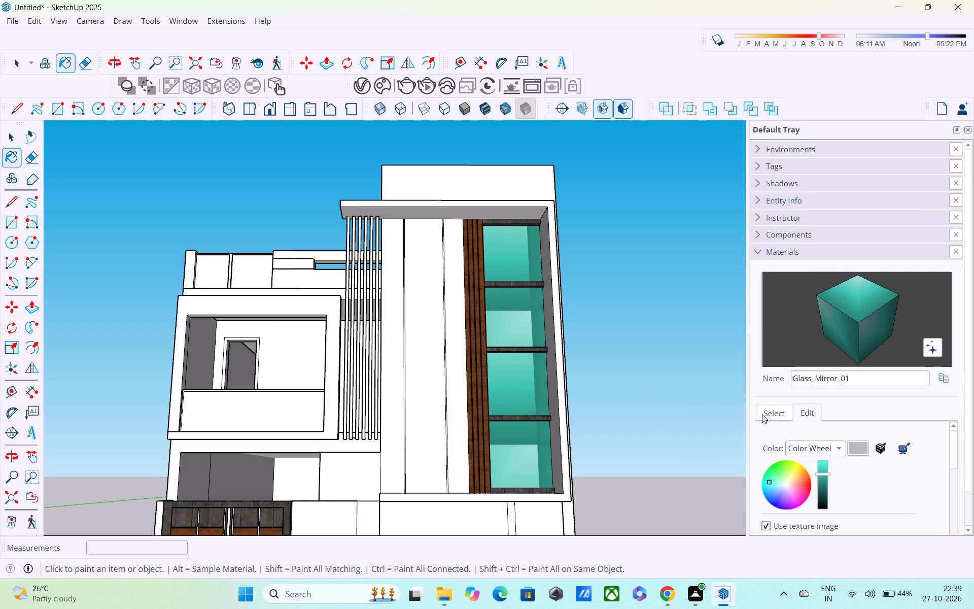
{"action": "scroll", "coordinate": [768, 484], "scroll_direction": "up", "scroll_amount": 3}
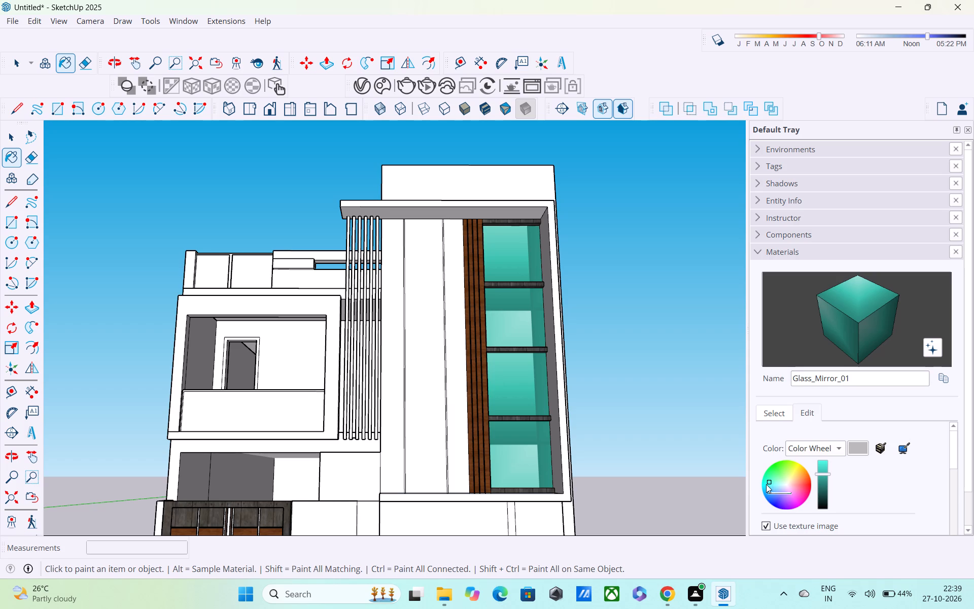
{"action": "left_click", "coordinate": [766, 484]}
{"action": "left_click", "coordinate": [764, 486]}
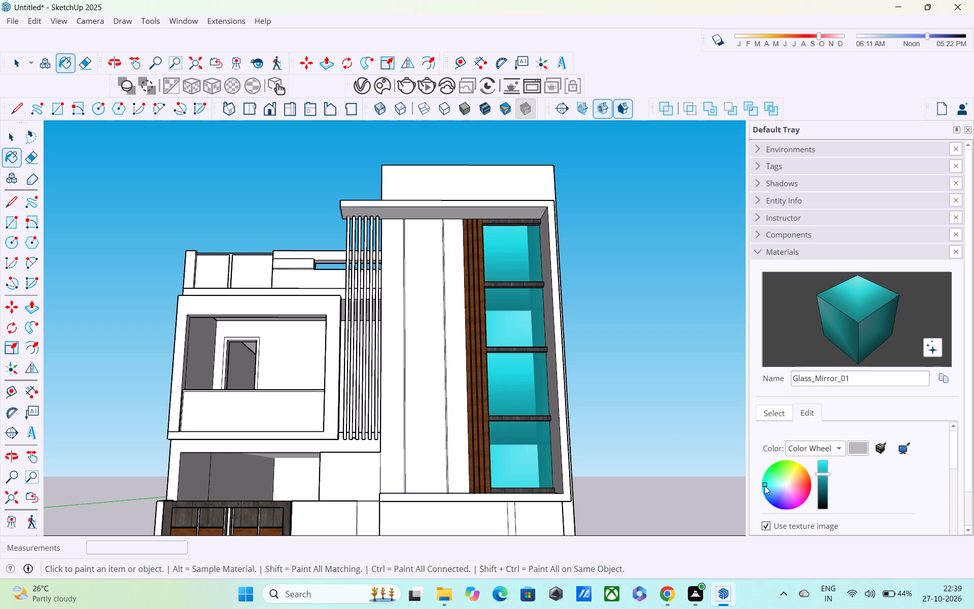
{"action": "left_click", "coordinate": [764, 486]}
{"action": "double_click", "coordinate": [763, 484]}
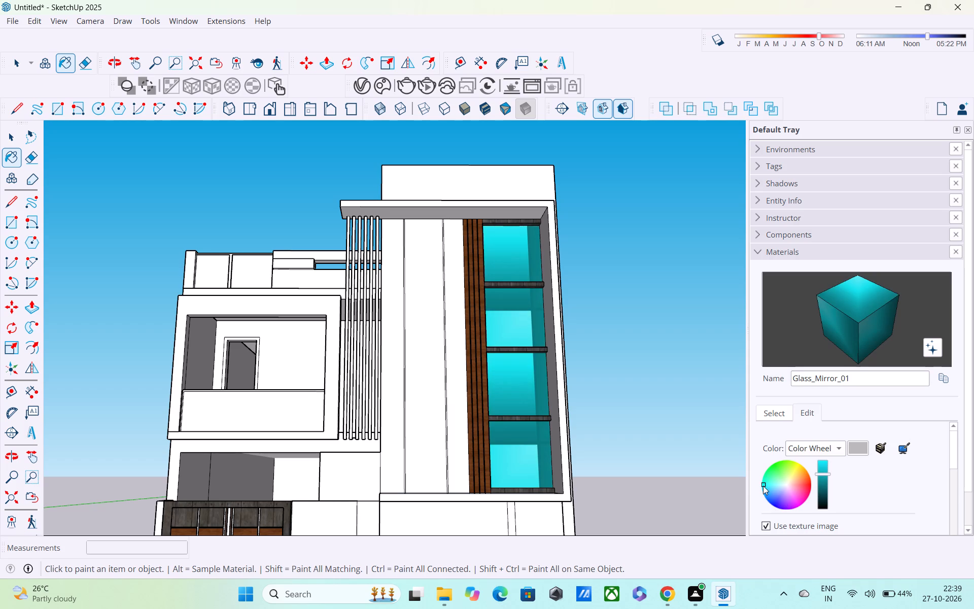
{"action": "left_click_drag", "start_coordinate": [760, 479], "coordinate": [780, 486]}
{"action": "left_click_drag", "start_coordinate": [767, 483], "coordinate": [786, 484]}
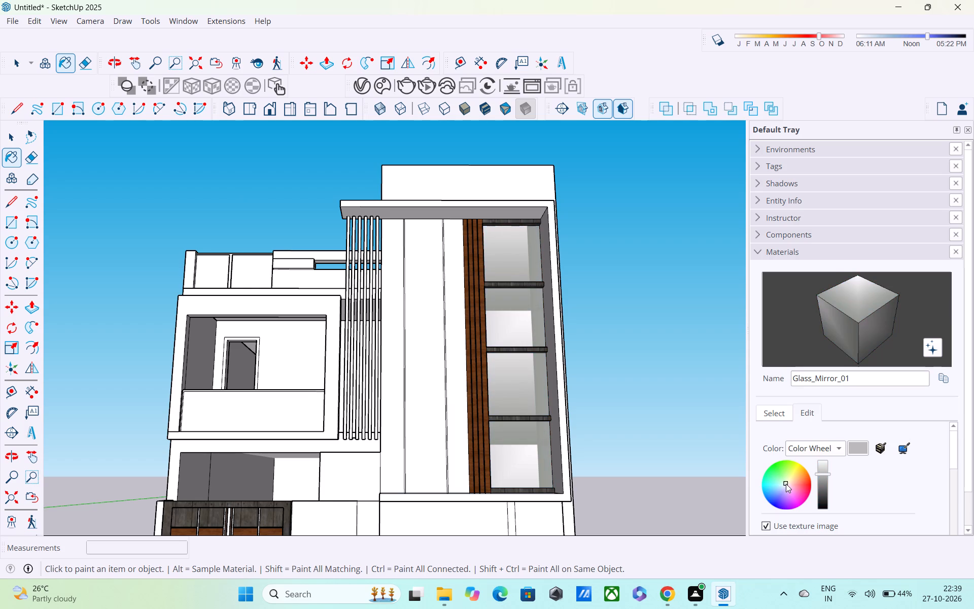
{"action": "left_click_drag", "start_coordinate": [786, 484], "coordinate": [787, 481]}
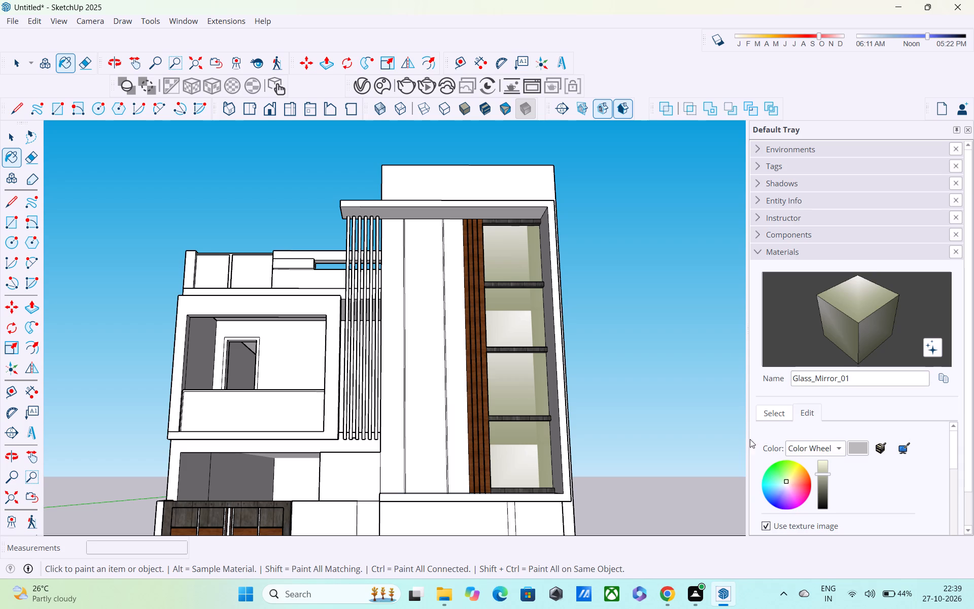
{"action": "scroll", "coordinate": [882, 454], "scroll_direction": "up", "scroll_amount": 3}
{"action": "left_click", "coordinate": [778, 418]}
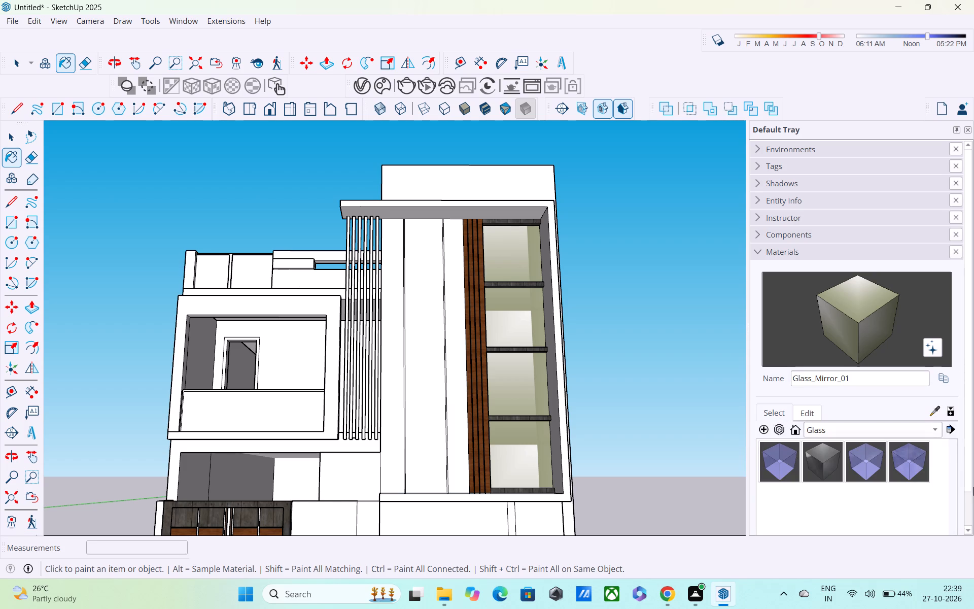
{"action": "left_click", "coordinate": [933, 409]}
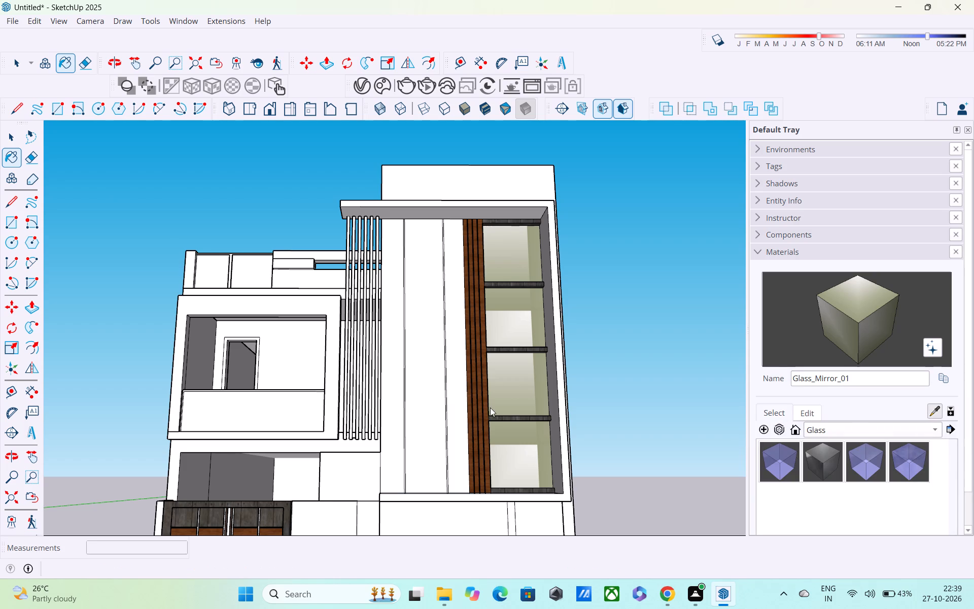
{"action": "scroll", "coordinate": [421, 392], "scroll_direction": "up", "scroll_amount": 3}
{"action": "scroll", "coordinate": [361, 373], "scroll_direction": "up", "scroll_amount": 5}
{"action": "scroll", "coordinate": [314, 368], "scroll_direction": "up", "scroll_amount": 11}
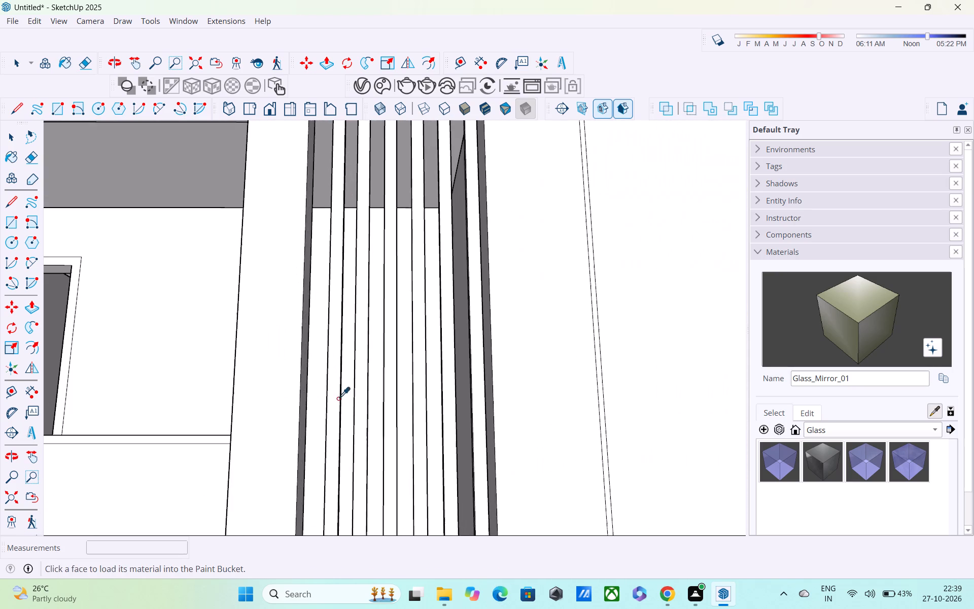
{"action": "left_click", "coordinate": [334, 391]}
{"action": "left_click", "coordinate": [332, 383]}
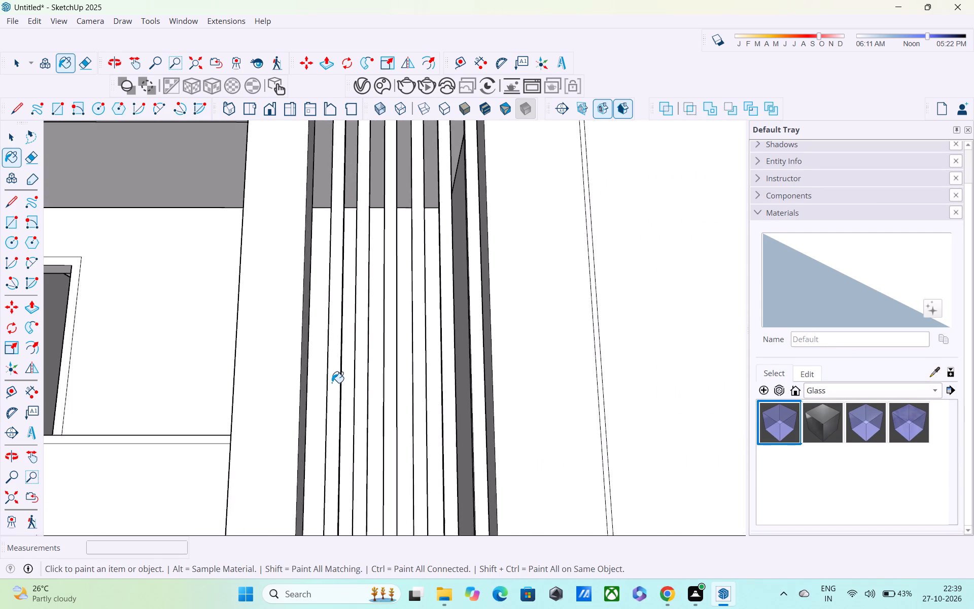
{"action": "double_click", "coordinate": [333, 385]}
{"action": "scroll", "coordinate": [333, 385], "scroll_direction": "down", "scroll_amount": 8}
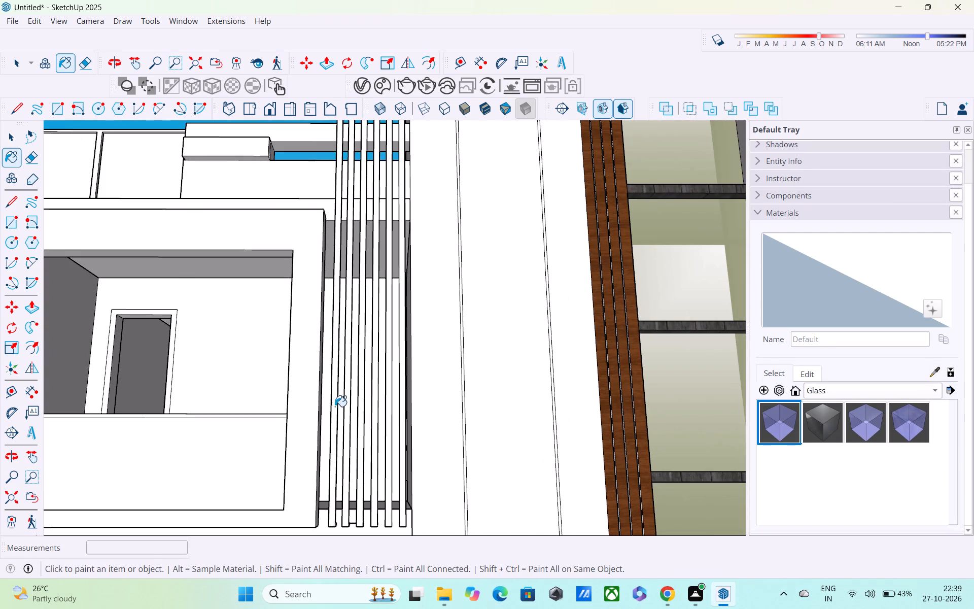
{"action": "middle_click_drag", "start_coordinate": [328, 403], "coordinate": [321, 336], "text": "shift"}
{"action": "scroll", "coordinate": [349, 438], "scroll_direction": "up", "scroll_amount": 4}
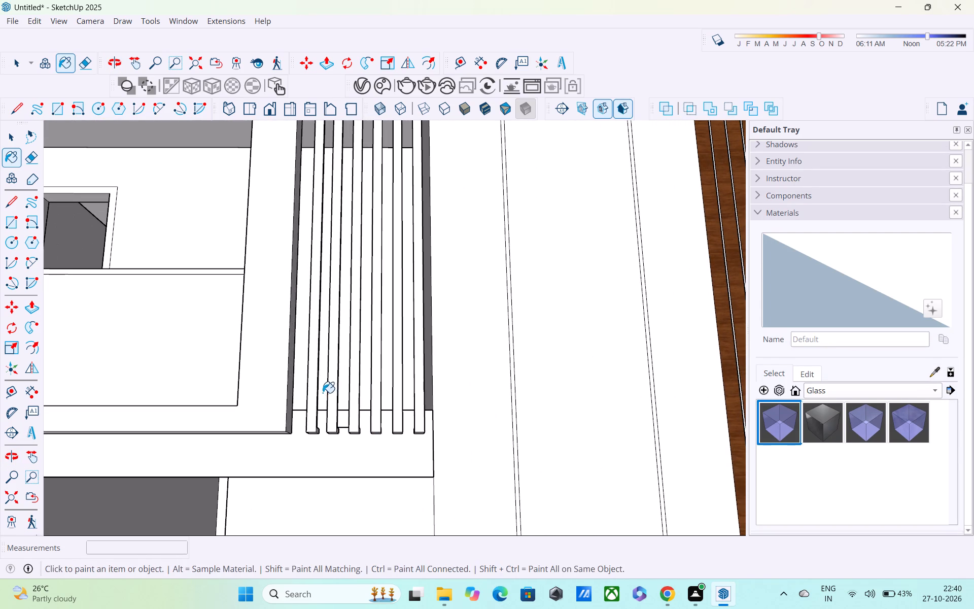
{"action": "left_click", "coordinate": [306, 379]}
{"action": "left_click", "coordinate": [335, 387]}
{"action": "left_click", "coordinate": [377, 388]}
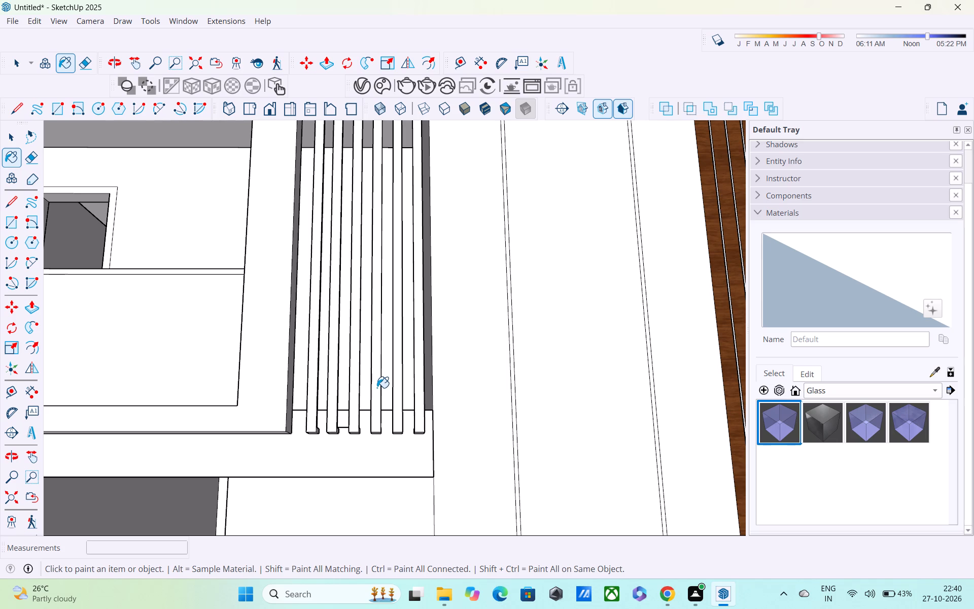
Sample Wood_Veneer_15_1K from the wood strips beside the tall window and paint five of the balcony-side vertical slats with it.
{"action": "key", "text": "space"}
{"action": "triple_click", "coordinate": [374, 390]}
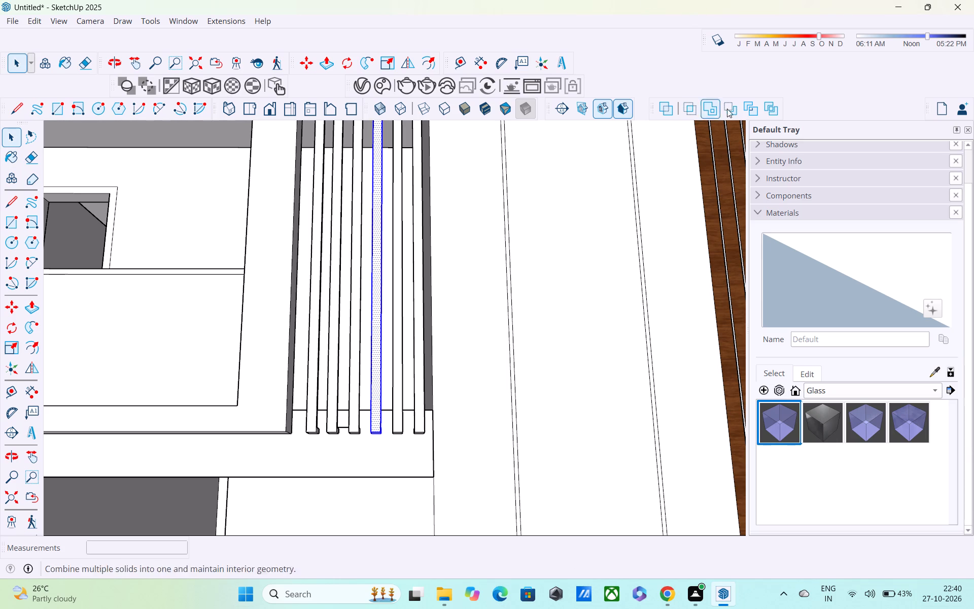
{"action": "left_click", "coordinate": [931, 369]}
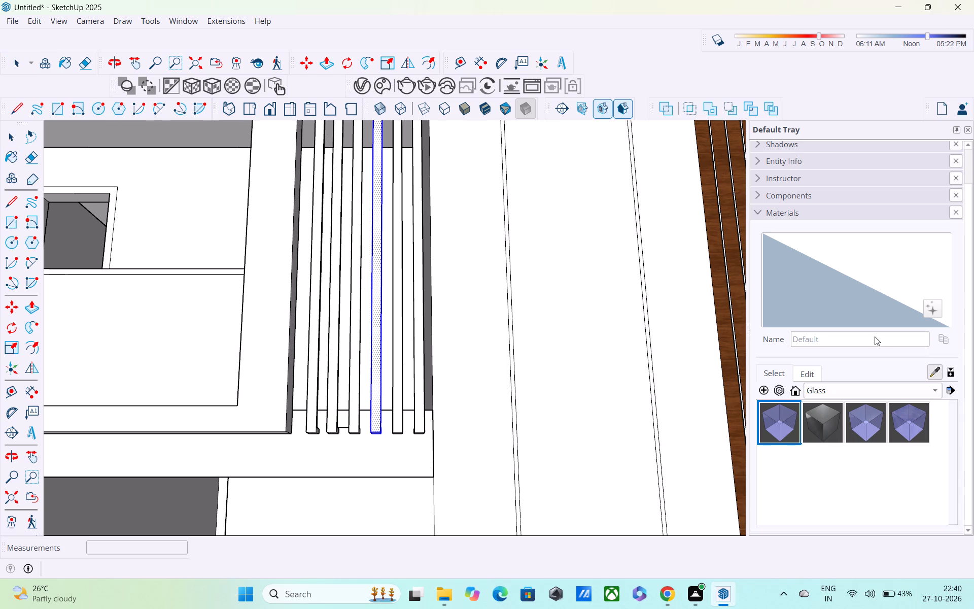
{"action": "middle_click_drag", "start_coordinate": [623, 337], "coordinate": [408, 309], "text": "shift"}
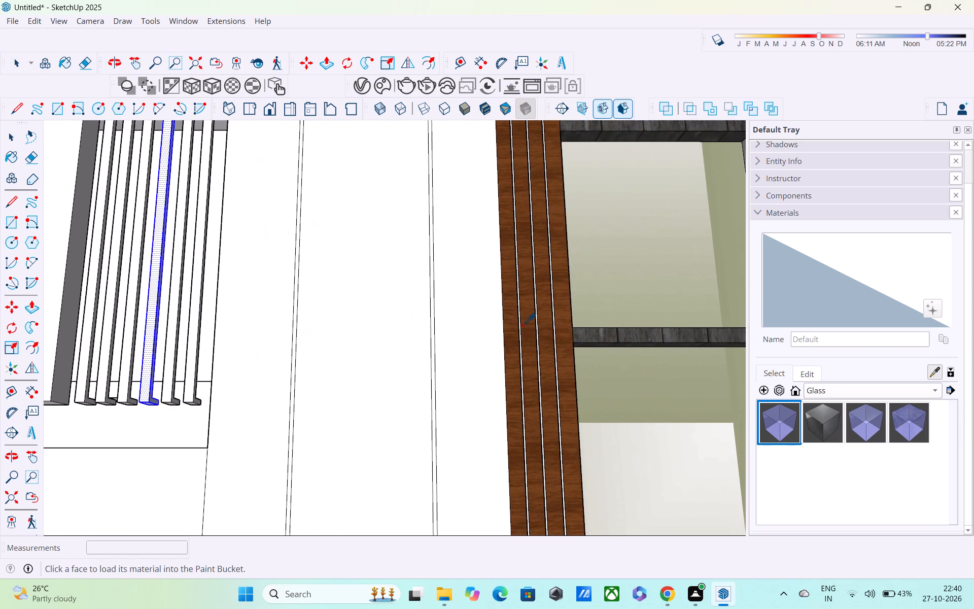
{"action": "left_click", "coordinate": [515, 314]}
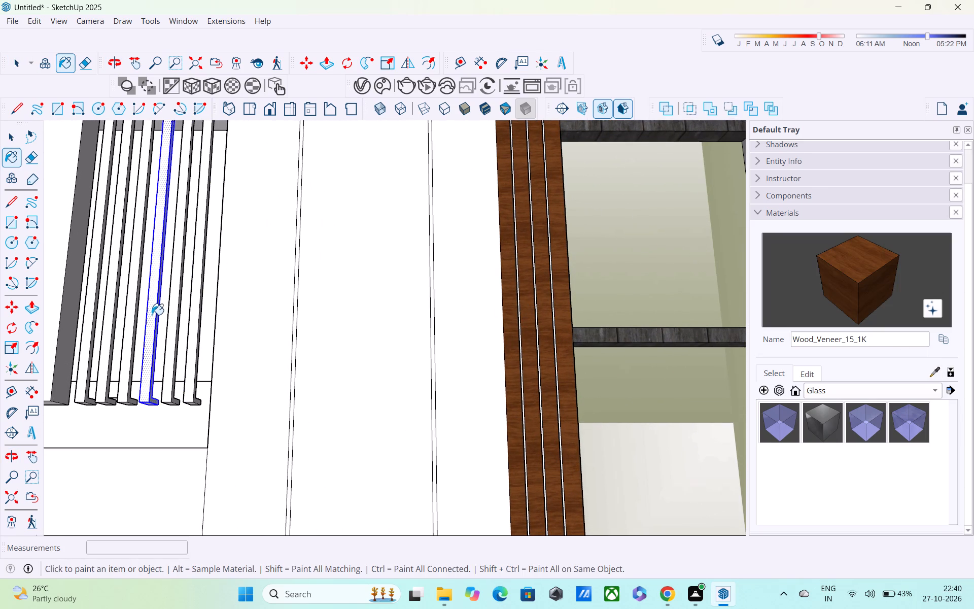
{"action": "left_click", "coordinate": [152, 315]}
{"action": "left_click", "coordinate": [175, 320]}
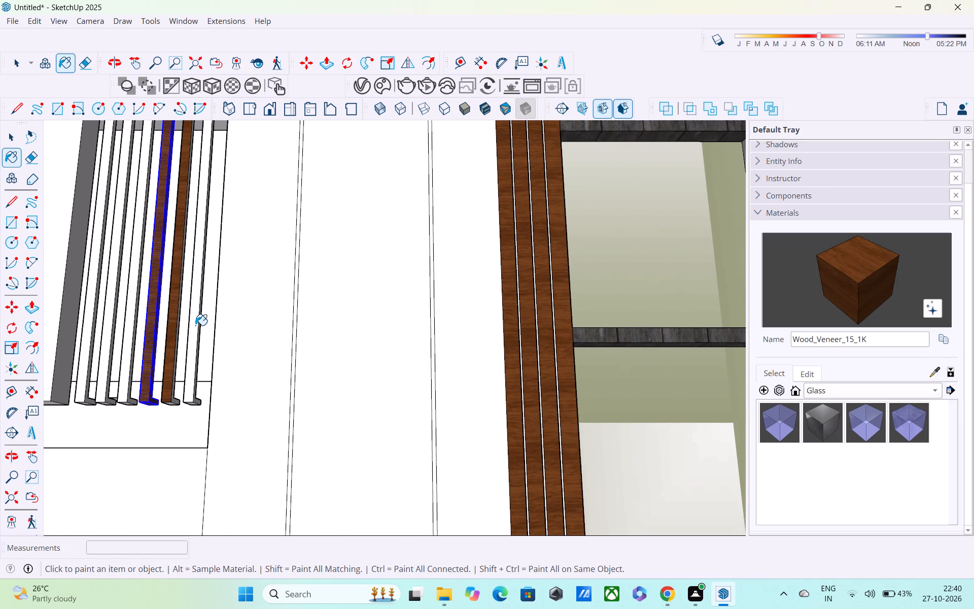
{"action": "left_click", "coordinate": [195, 325]}
{"action": "left_click", "coordinate": [130, 310]}
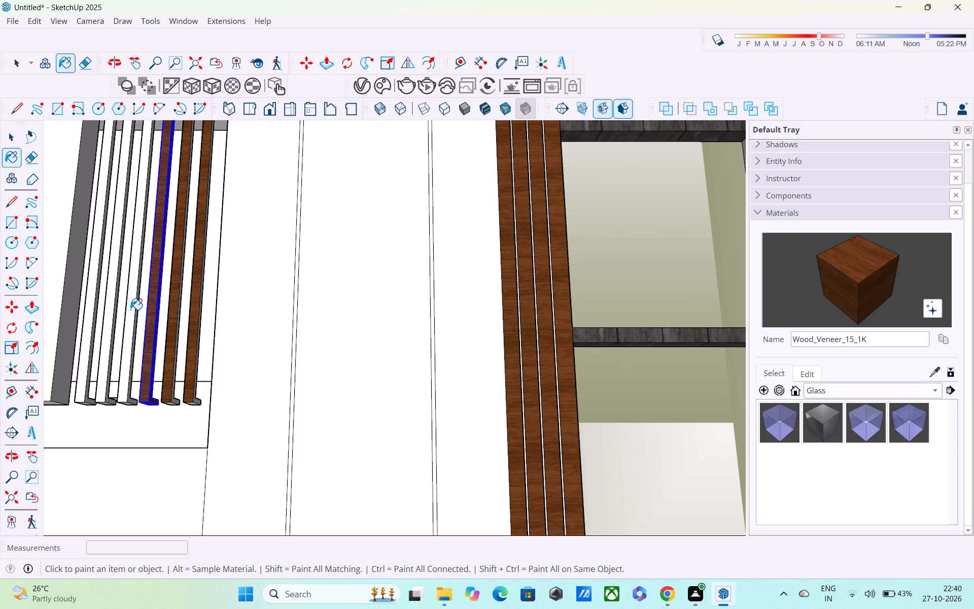
{"action": "left_click", "coordinate": [112, 309]}
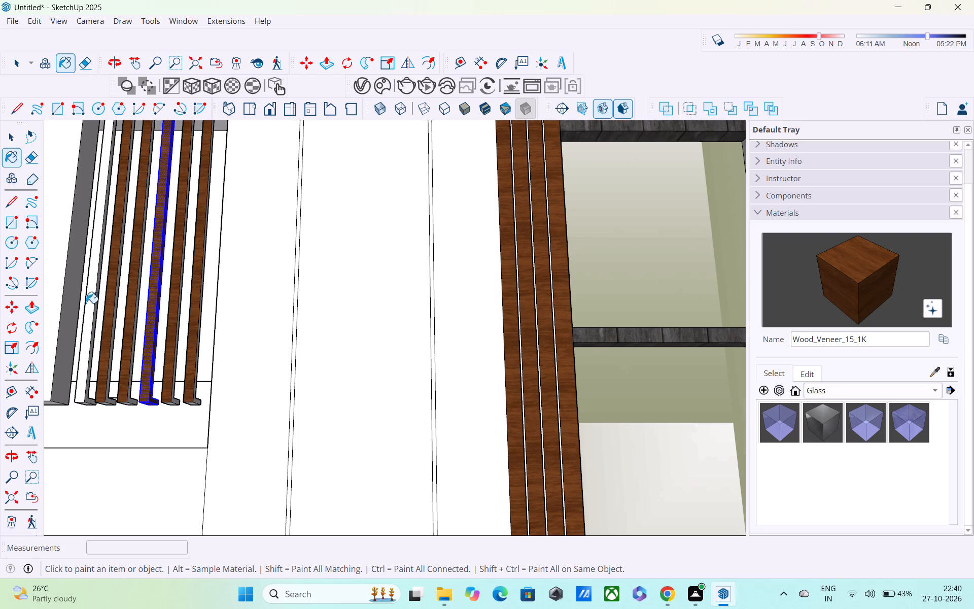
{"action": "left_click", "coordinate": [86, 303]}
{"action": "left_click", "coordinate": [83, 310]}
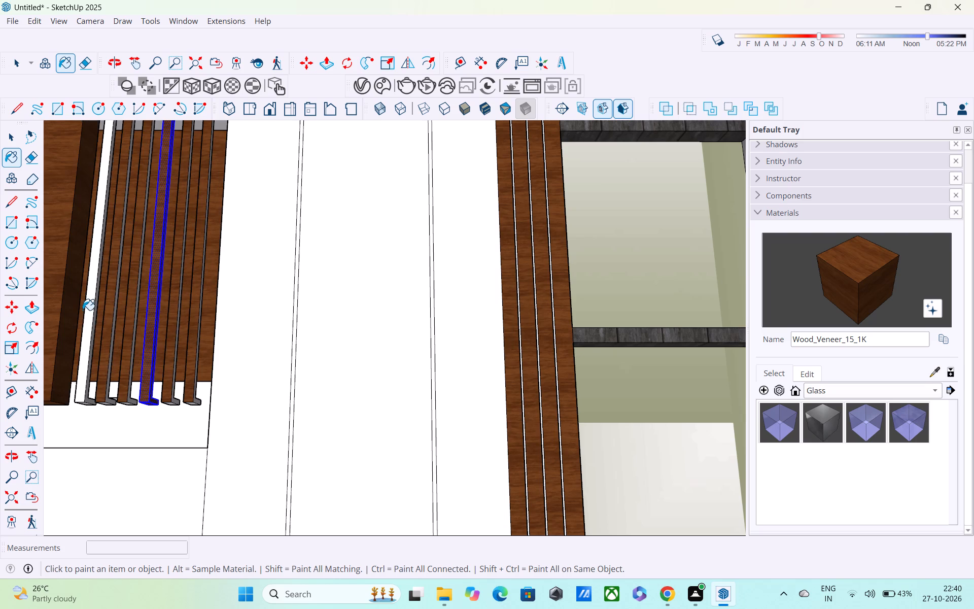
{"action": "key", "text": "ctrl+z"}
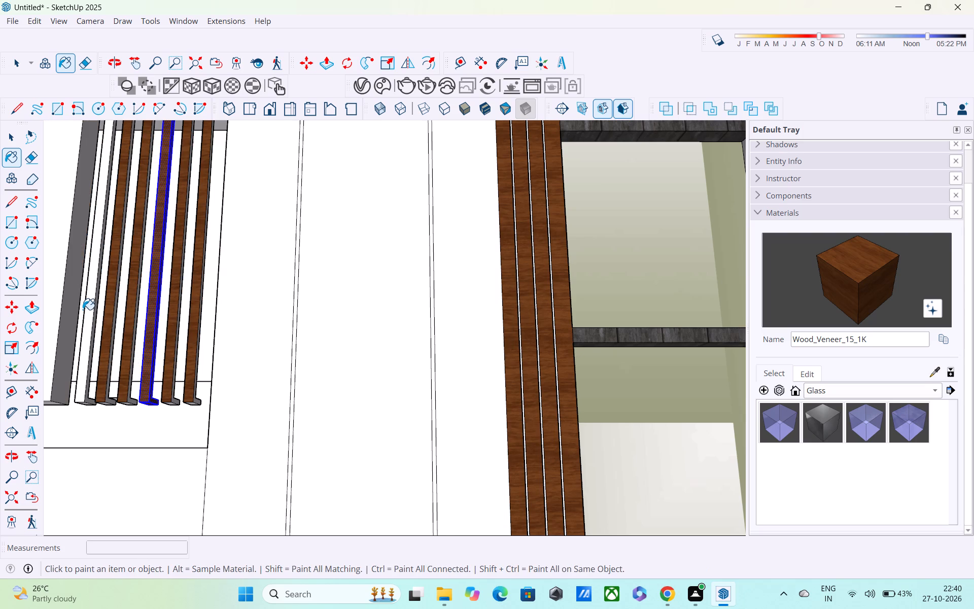
Paint the remaining unpainted vertical slat, nearest the balcony, with Wood_Veneer_15_1K.
{"action": "scroll", "coordinate": [83, 310], "scroll_direction": "up", "scroll_amount": 9}
{"action": "scroll", "coordinate": [72, 314], "scroll_direction": "down", "scroll_amount": 1}
{"action": "scroll", "coordinate": [72, 314], "scroll_direction": "up", "scroll_amount": 3}
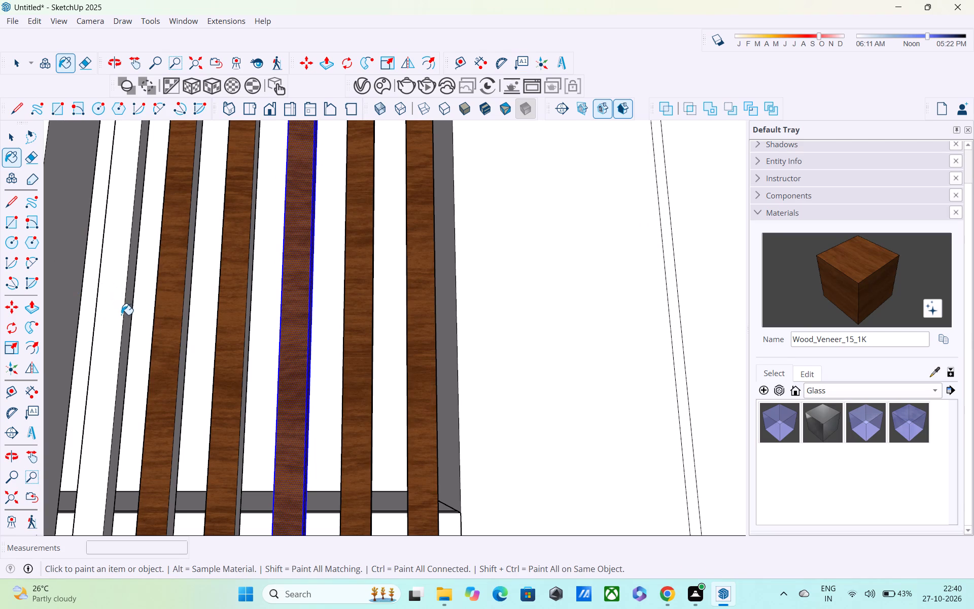
{"action": "left_click", "coordinate": [121, 316]}
{"action": "scroll", "coordinate": [119, 315], "scroll_direction": "down", "scroll_amount": 12}
{"action": "scroll", "coordinate": [120, 353], "scroll_direction": "up", "scroll_amount": 1}
{"action": "scroll", "coordinate": [116, 371], "scroll_direction": "down", "scroll_amount": 3}
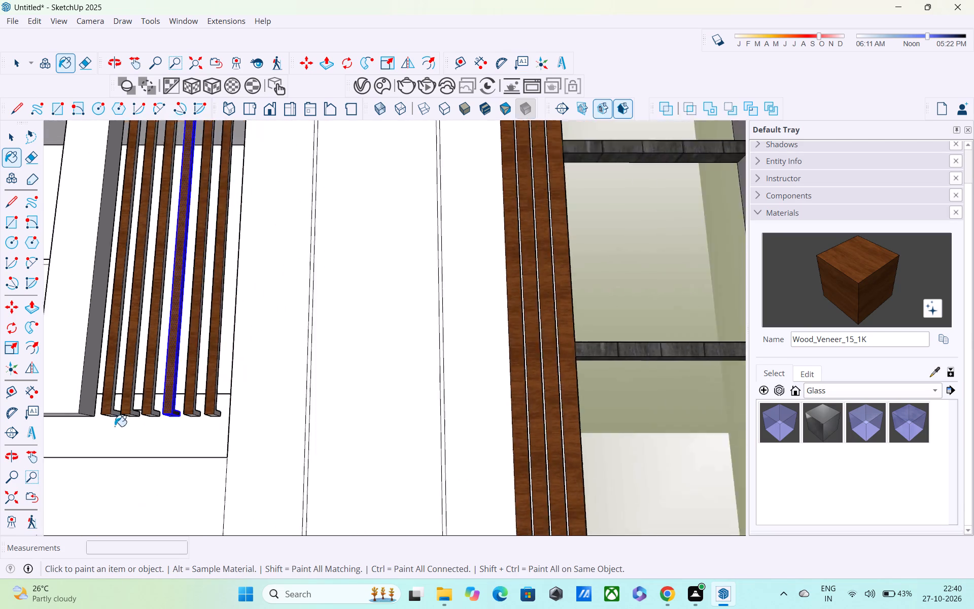
{"action": "scroll", "coordinate": [115, 426], "scroll_direction": "down", "scroll_amount": 6}
{"action": "scroll", "coordinate": [111, 441], "scroll_direction": "up", "scroll_amount": 1}
{"action": "scroll", "coordinate": [10, 469], "scroll_direction": "down", "scroll_amount": 8}
{"action": "scroll", "coordinate": [7, 460], "scroll_direction": "up", "scroll_amount": 1}
{"action": "scroll", "coordinate": [4, 420], "scroll_direction": "down", "scroll_amount": 7}
{"action": "scroll", "coordinate": [5, 419], "scroll_direction": "up", "scroll_amount": 2}
{"action": "key", "text": "space"}
Paint the projecting frame around the tall window and white wall panels with M06_Steel_Smoke from the Solid Colors collection.
{"action": "scroll", "coordinate": [11, 416], "scroll_direction": "down", "scroll_amount": 8}
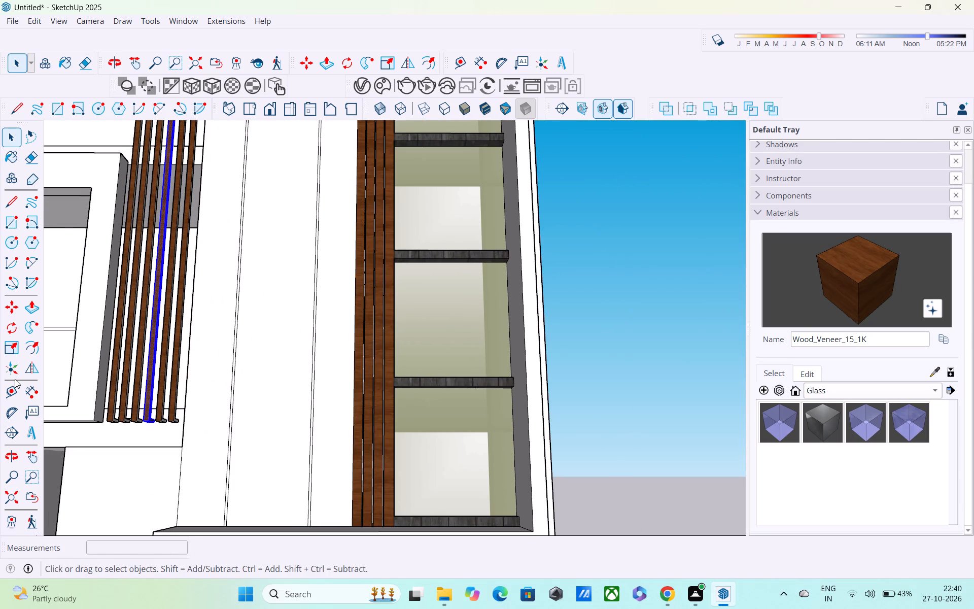
{"action": "scroll", "coordinate": [1, 413], "scroll_direction": "down", "scroll_amount": 3}
{"action": "scroll", "coordinate": [301, 396], "scroll_direction": "down", "scroll_amount": 4}
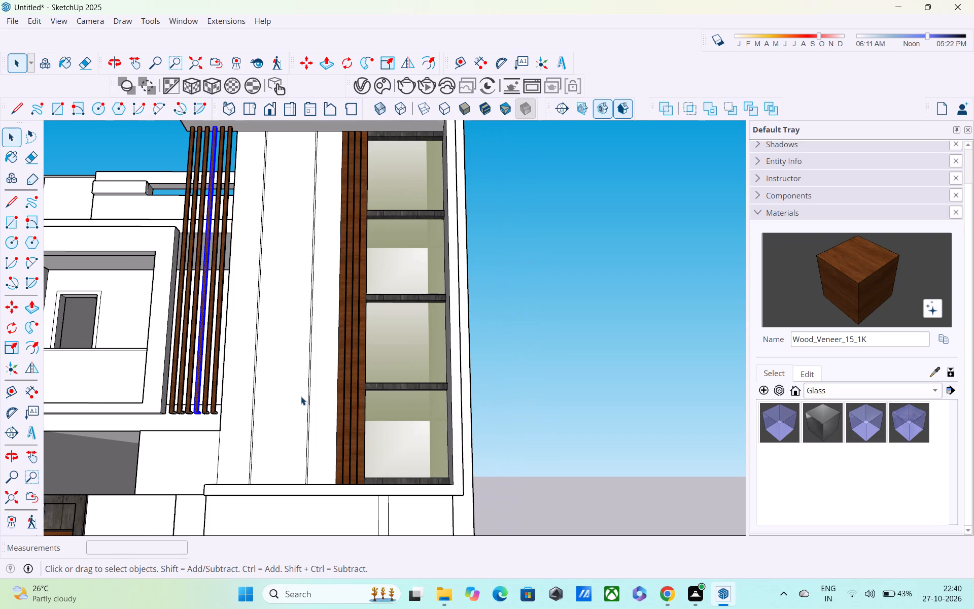
{"action": "scroll", "coordinate": [300, 404], "scroll_direction": "down", "scroll_amount": 10}
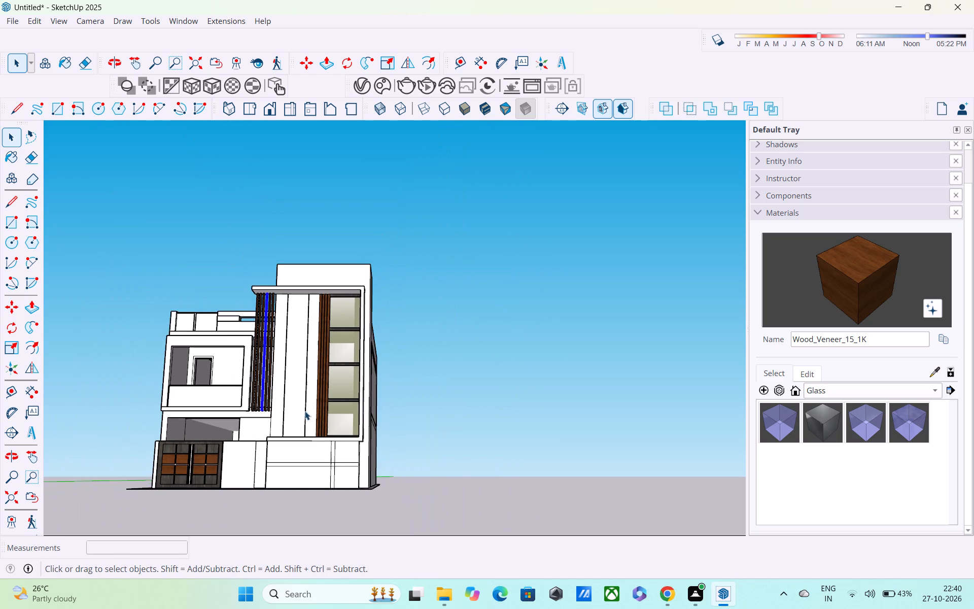
{"action": "middle_click_drag", "start_coordinate": [310, 415], "coordinate": [427, 455]}
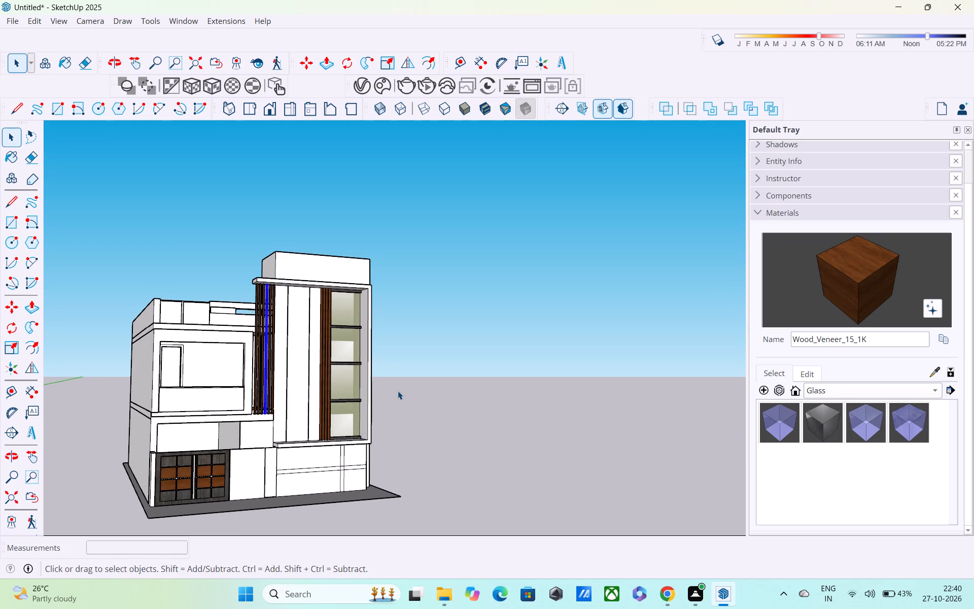
{"action": "left_click", "coordinate": [888, 396]}
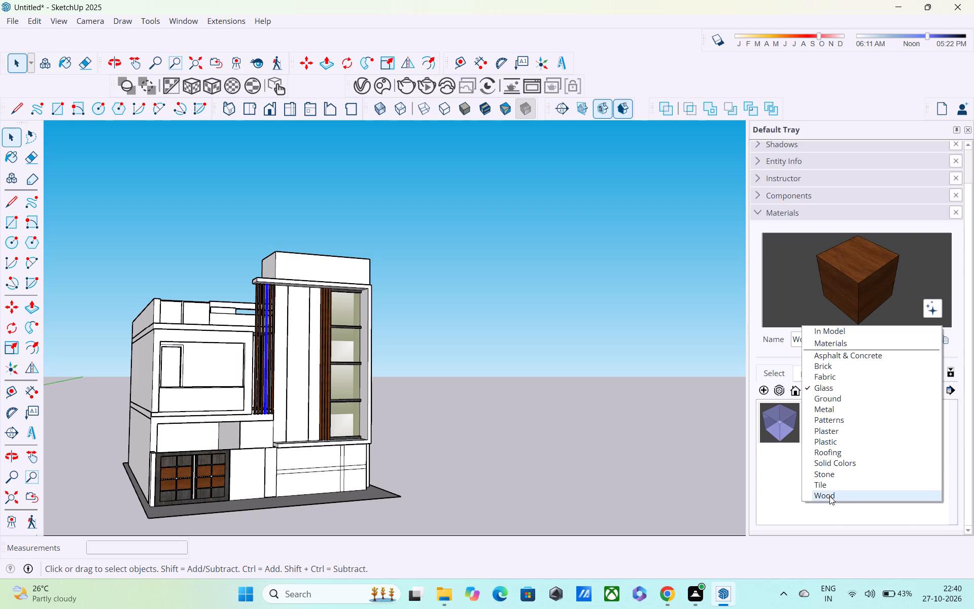
{"action": "left_click", "coordinate": [856, 457]}
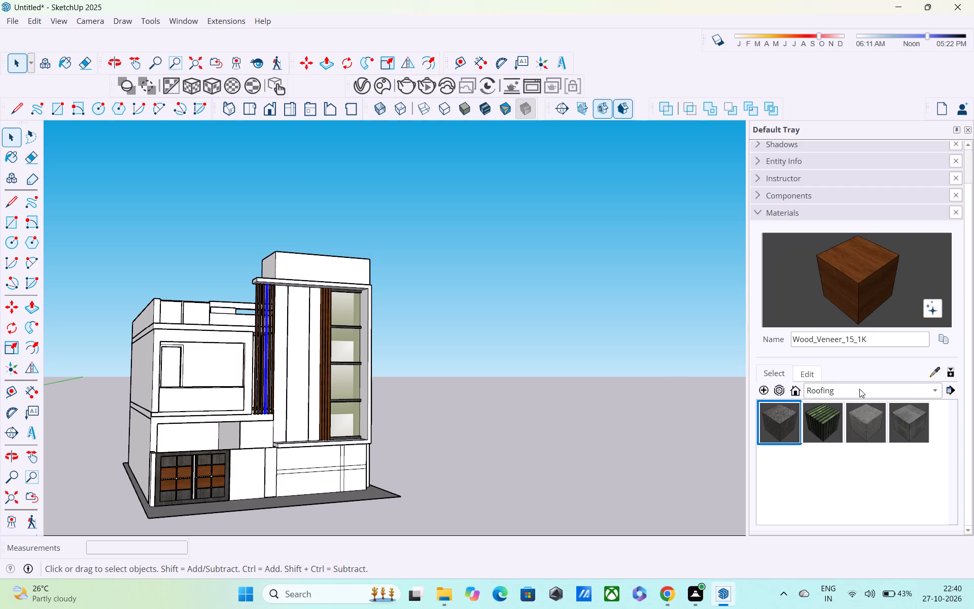
{"action": "left_click", "coordinate": [859, 389]}
{"action": "left_click", "coordinate": [860, 409]}
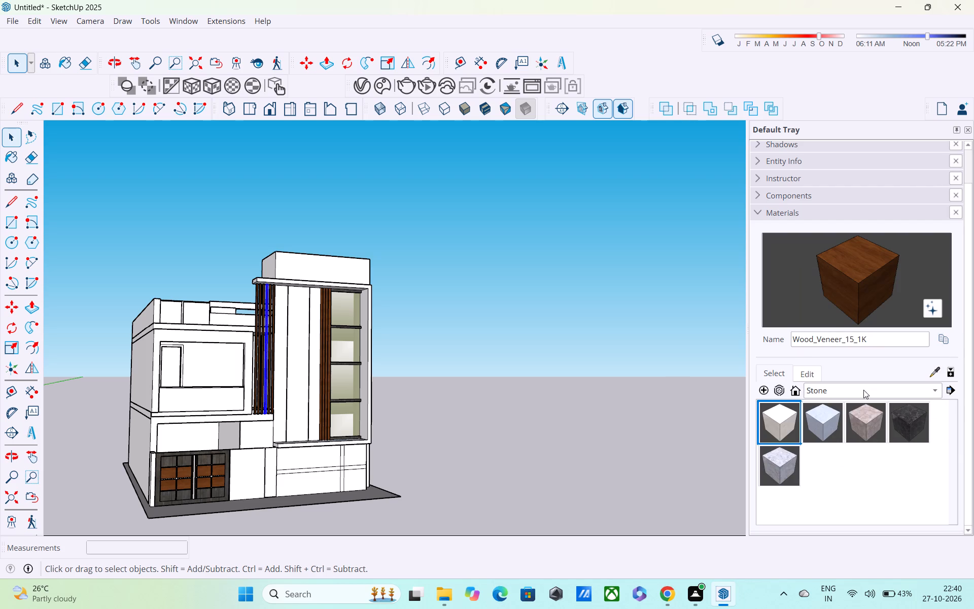
{"action": "left_click", "coordinate": [864, 389]}
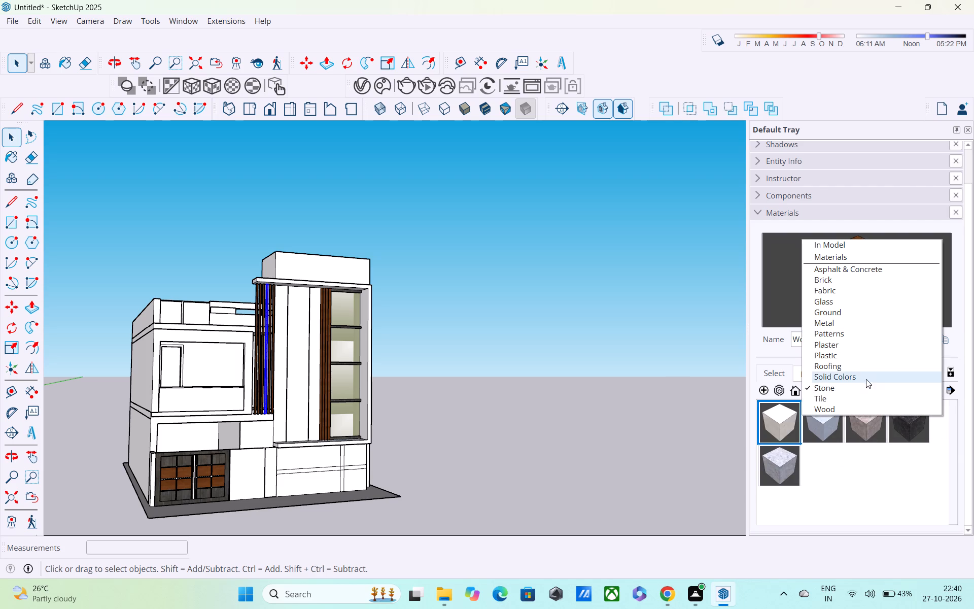
{"action": "left_click", "coordinate": [866, 380]}
{"action": "scroll", "coordinate": [845, 372], "scroll_direction": "down", "scroll_amount": 1}
{"action": "scroll", "coordinate": [857, 446], "scroll_direction": "down", "scroll_amount": 10}
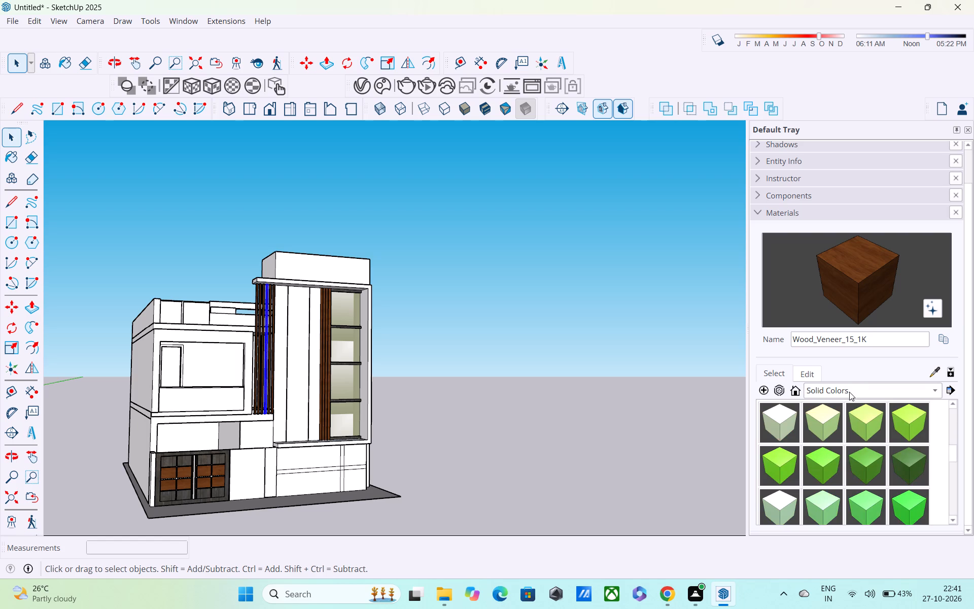
{"action": "scroll", "coordinate": [849, 392], "scroll_direction": "down", "scroll_amount": 13}
{"action": "scroll", "coordinate": [848, 427], "scroll_direction": "up", "scroll_amount": 1}
{"action": "scroll", "coordinate": [848, 425], "scroll_direction": "down", "scroll_amount": 12}
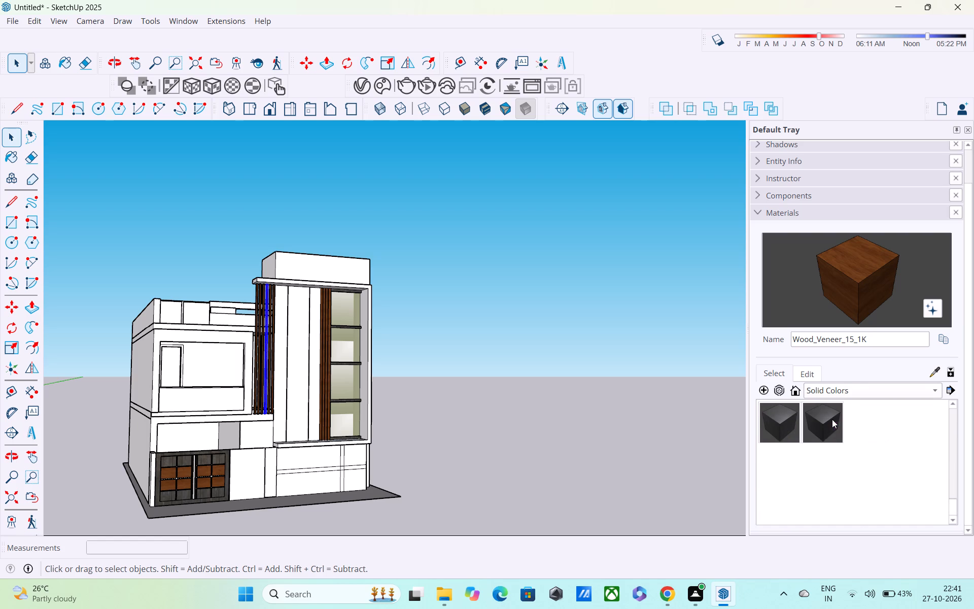
{"action": "scroll", "coordinate": [825, 416], "scroll_direction": "up", "scroll_amount": 3}
{"action": "scroll", "coordinate": [825, 416], "scroll_direction": "down", "scroll_amount": 1}
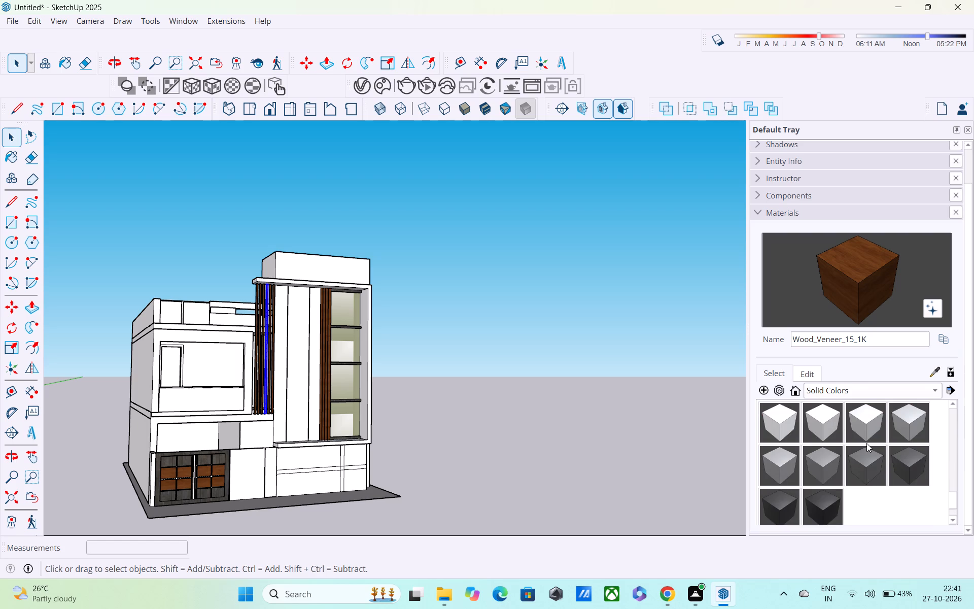
{"action": "left_click", "coordinate": [869, 456]}
{"action": "scroll", "coordinate": [635, 462], "scroll_direction": "up", "scroll_amount": 2}
{"action": "middle_click_drag", "start_coordinate": [497, 429], "coordinate": [380, 500]}
{"action": "scroll", "coordinate": [314, 280], "scroll_direction": "up", "scroll_amount": 3}
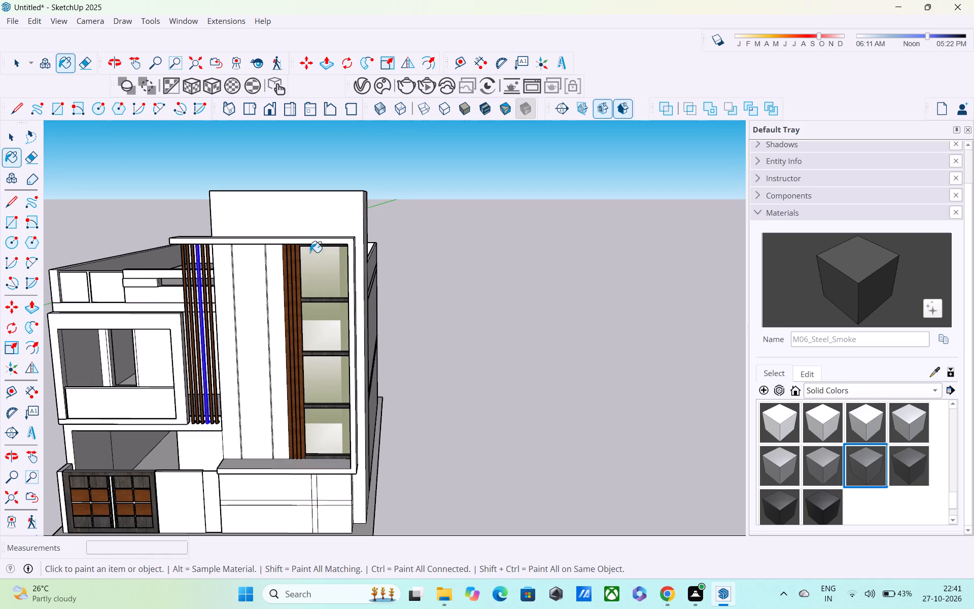
{"action": "scroll", "coordinate": [319, 250], "scroll_direction": "up", "scroll_amount": 3}
{"action": "left_click", "coordinate": [323, 241]}
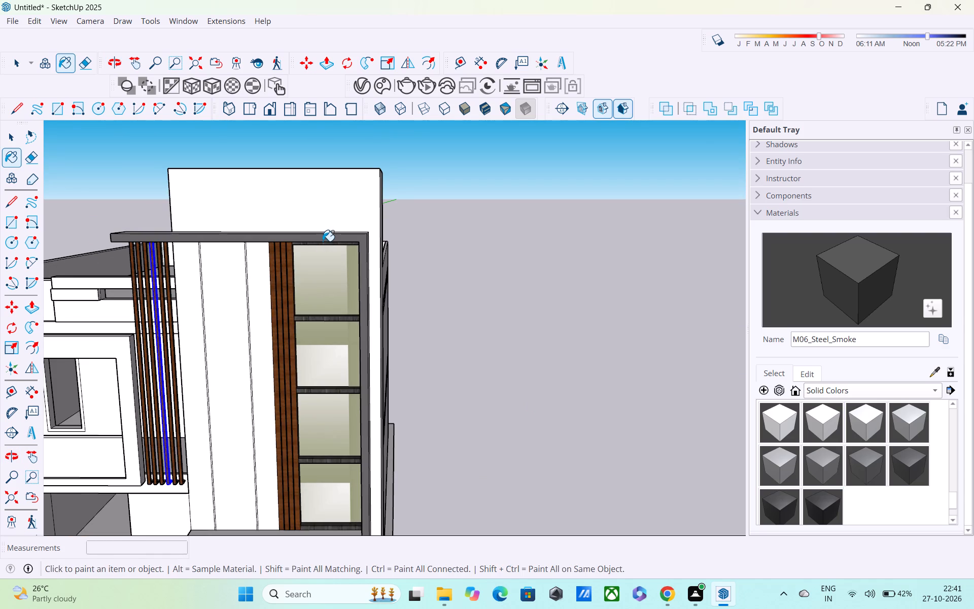
Paint the narrow ground-floor strip and the wall panel below the vertical slats with Wood_Floor_01_1K from the Wood collection.
{"action": "scroll", "coordinate": [340, 310], "scroll_direction": "down", "scroll_amount": 4}
{"action": "middle_click_drag", "start_coordinate": [334, 332], "coordinate": [454, 214]}
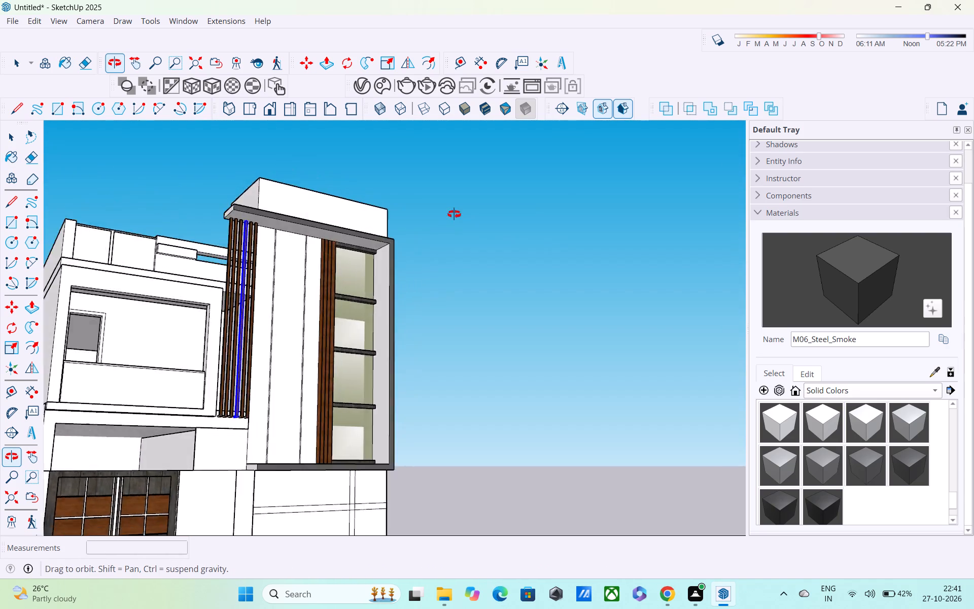
{"action": "middle_click_drag", "start_coordinate": [454, 214], "coordinate": [422, 238]}
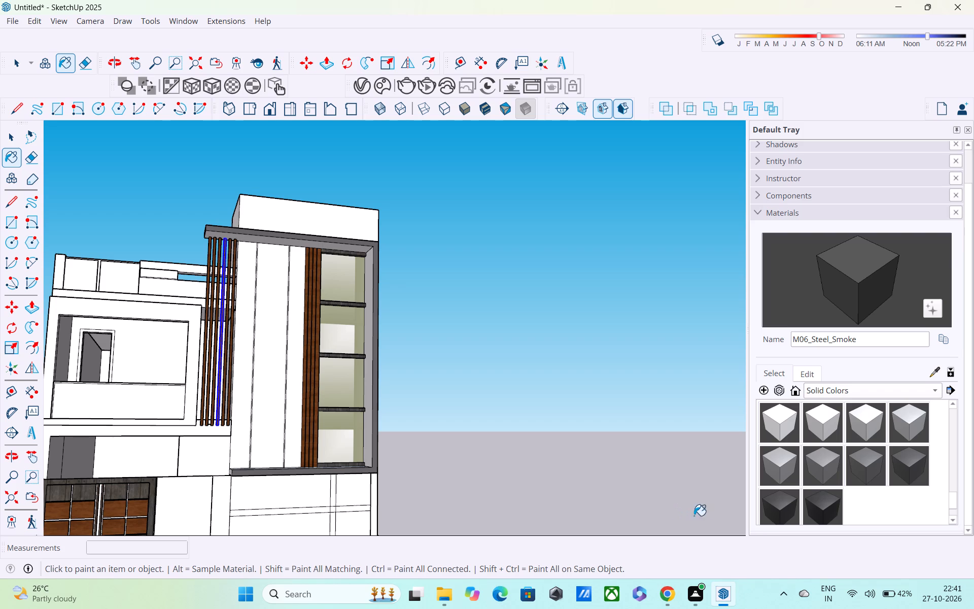
{"action": "left_click", "coordinate": [848, 390]}
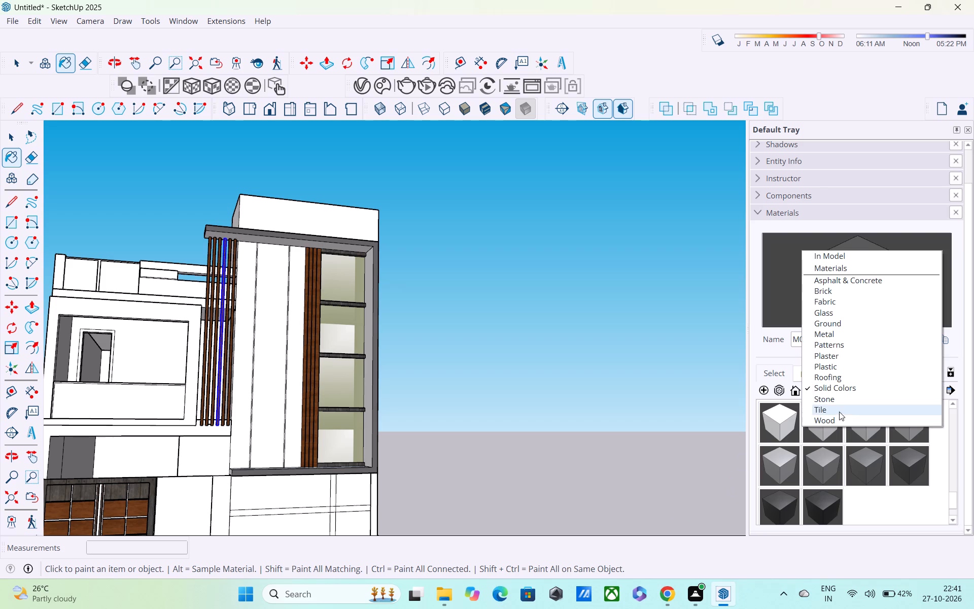
{"action": "left_click", "coordinate": [837, 418]}
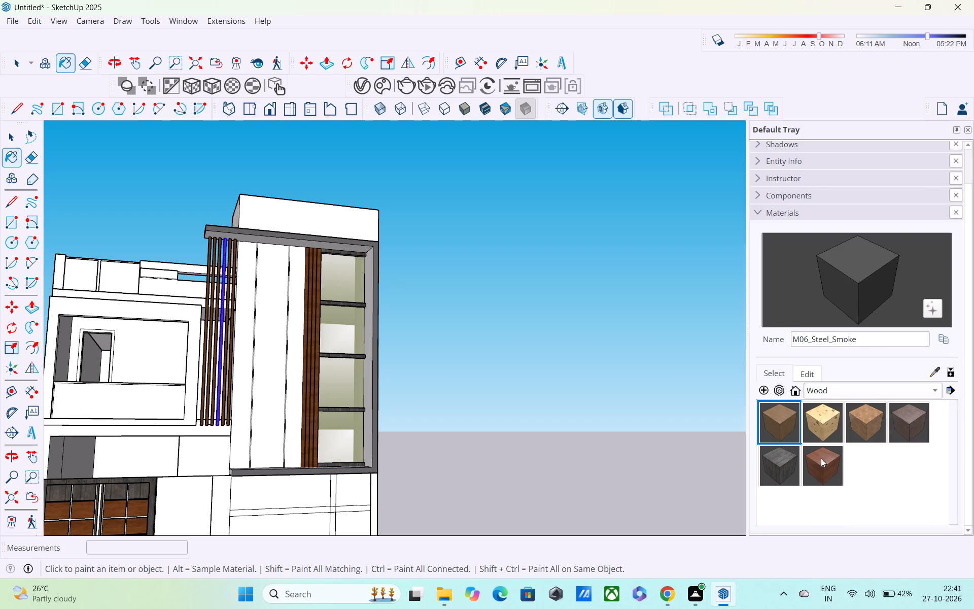
{"action": "left_click", "coordinate": [865, 425]}
{"action": "scroll", "coordinate": [352, 482], "scroll_direction": "down", "scroll_amount": 2}
{"action": "middle_click_drag", "start_coordinate": [284, 530], "coordinate": [247, 483]}
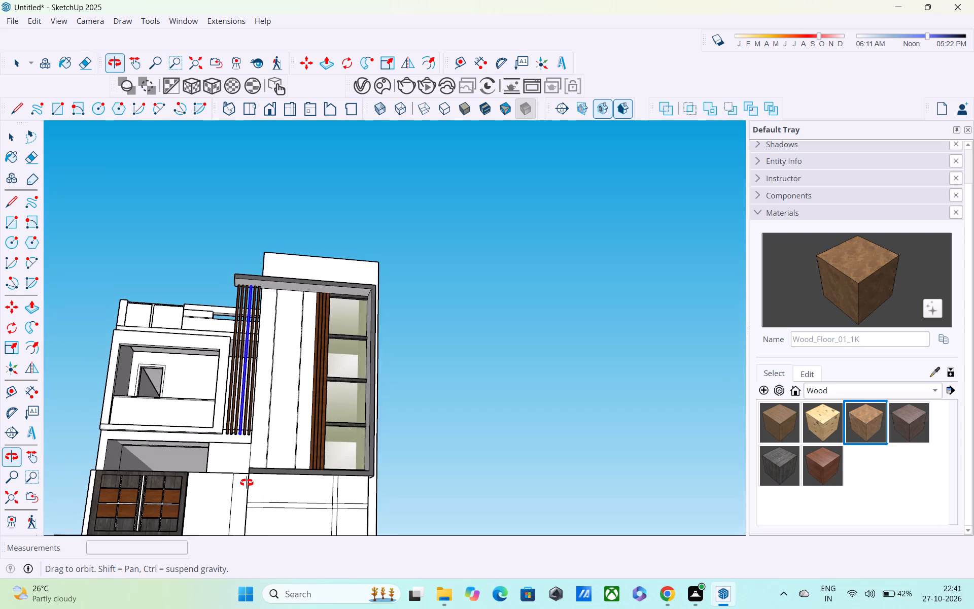
{"action": "middle_click_drag", "start_coordinate": [247, 483], "coordinate": [230, 458]}
{"action": "scroll", "coordinate": [230, 458], "scroll_direction": "up", "scroll_amount": 2}
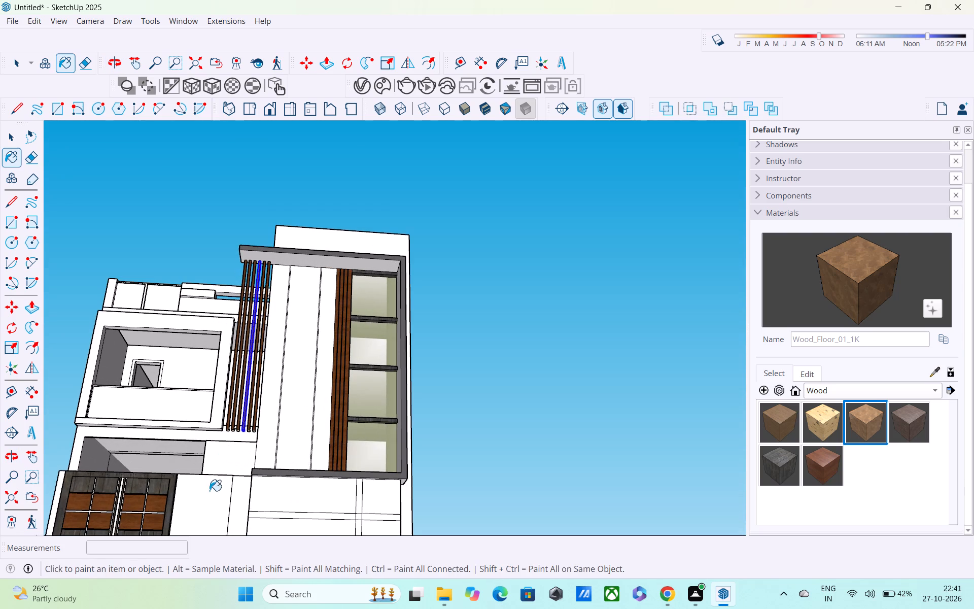
{"action": "left_click", "coordinate": [241, 510]}
{"action": "left_click", "coordinate": [241, 459]}
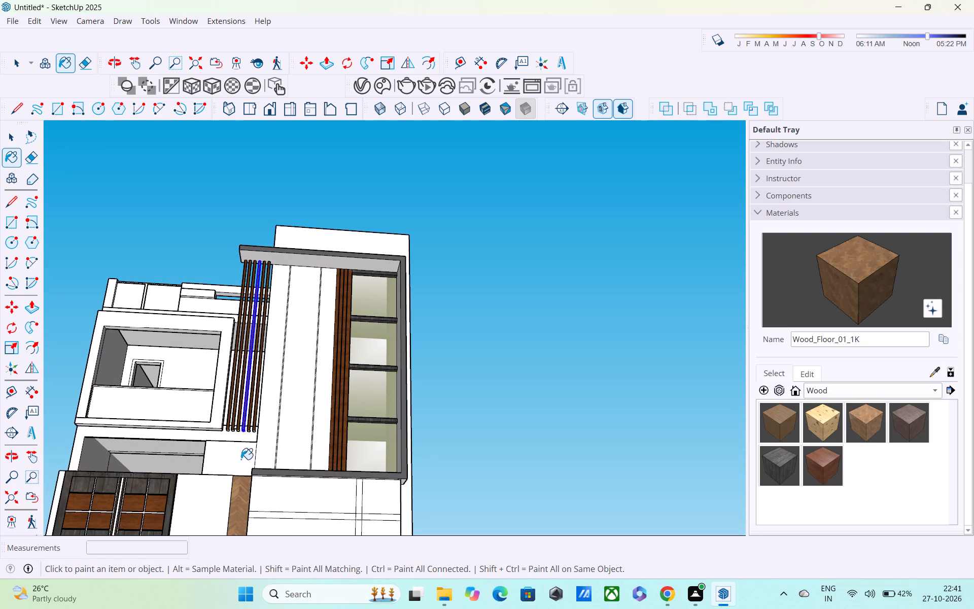
{"action": "middle_click_drag", "start_coordinate": [241, 459], "coordinate": [267, 542]}
{"action": "scroll", "coordinate": [260, 527], "scroll_direction": "down", "scroll_amount": 4}
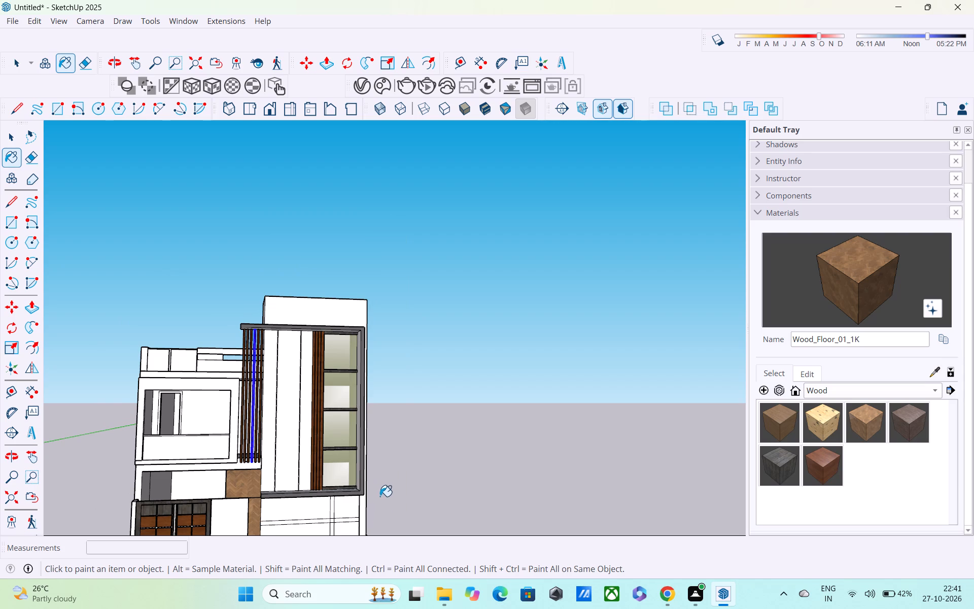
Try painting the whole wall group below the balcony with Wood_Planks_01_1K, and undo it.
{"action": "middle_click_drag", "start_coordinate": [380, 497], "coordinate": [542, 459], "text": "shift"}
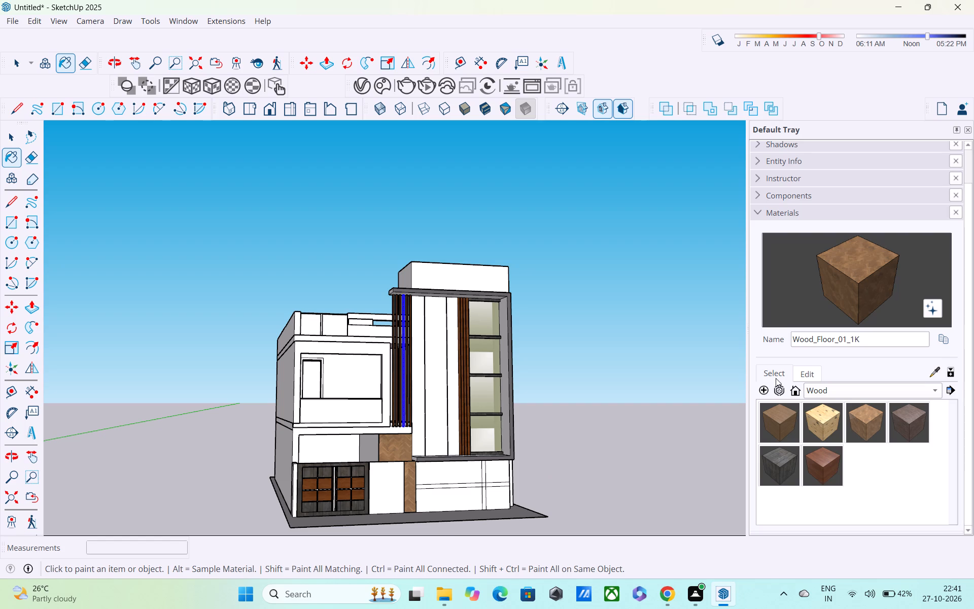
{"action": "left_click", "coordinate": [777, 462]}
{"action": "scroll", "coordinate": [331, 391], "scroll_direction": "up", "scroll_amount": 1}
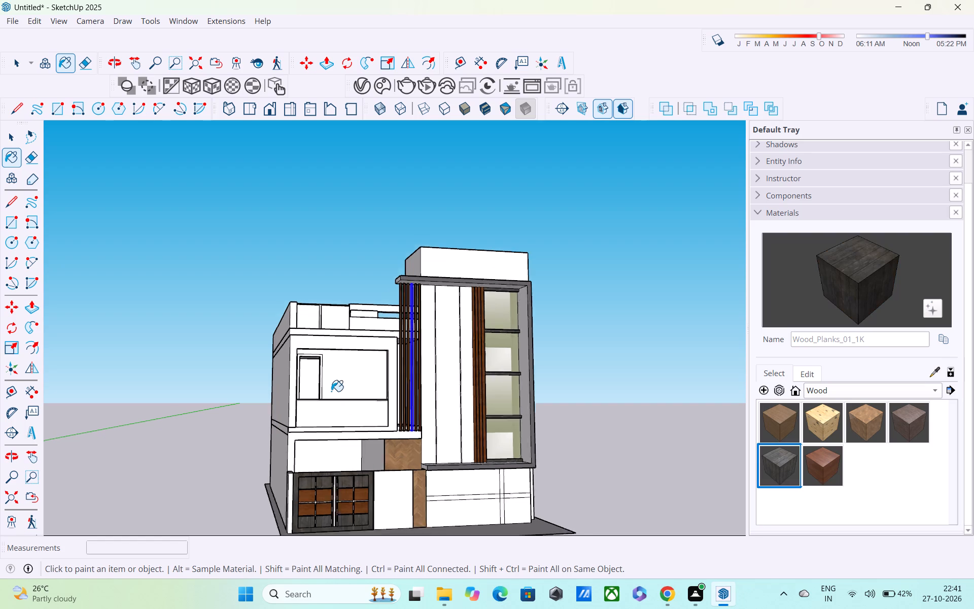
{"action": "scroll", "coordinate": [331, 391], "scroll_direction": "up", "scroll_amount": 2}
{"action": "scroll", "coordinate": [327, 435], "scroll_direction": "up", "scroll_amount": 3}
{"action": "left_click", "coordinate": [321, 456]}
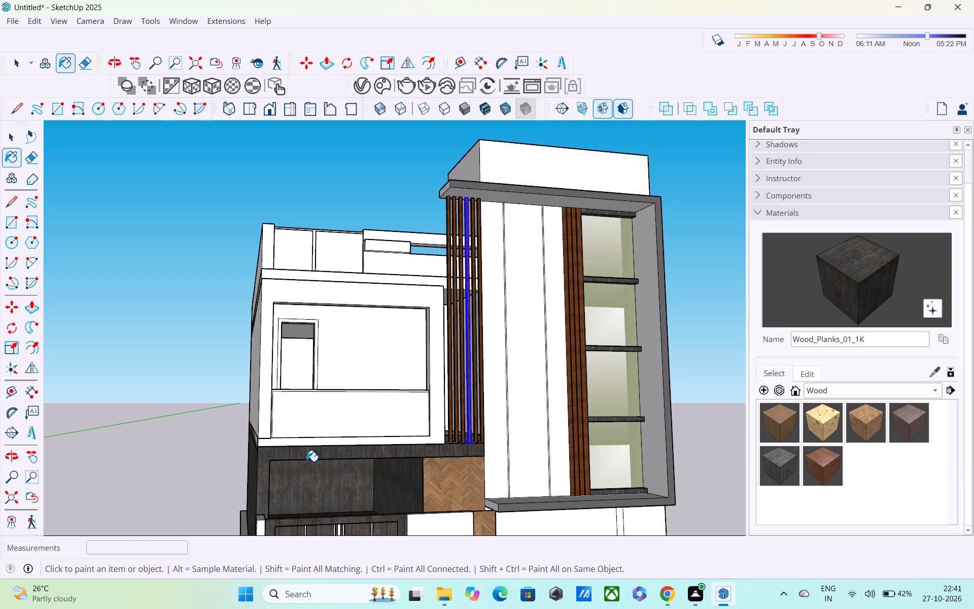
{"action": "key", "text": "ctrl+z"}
Open the wall group below the balcony and paint only its front frame face with Wood_Planks_01_1K.
{"action": "key", "text": "space"}
{"action": "double_click", "coordinate": [304, 457]}
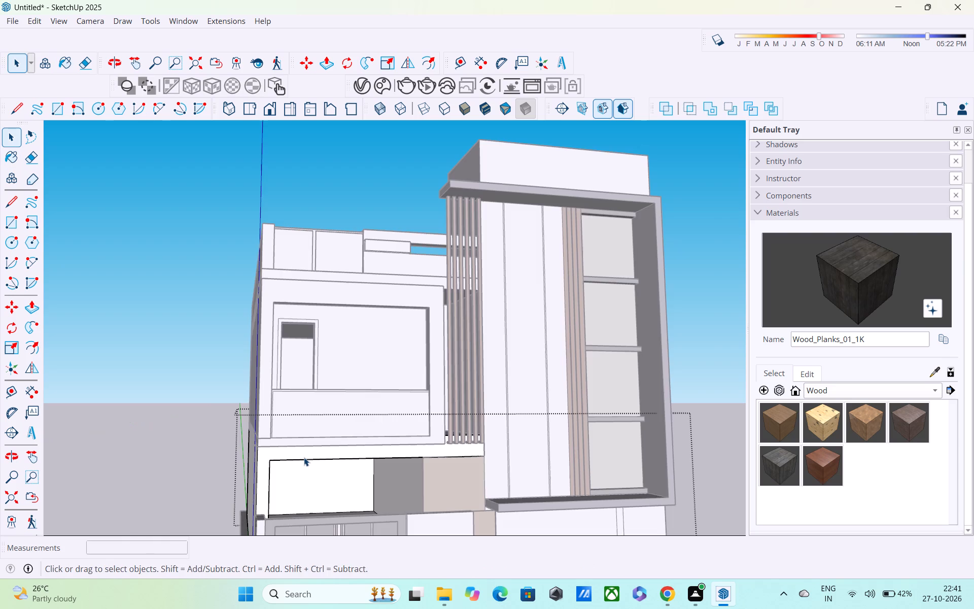
{"action": "left_click", "coordinate": [792, 459]}
{"action": "left_click", "coordinate": [420, 451]}
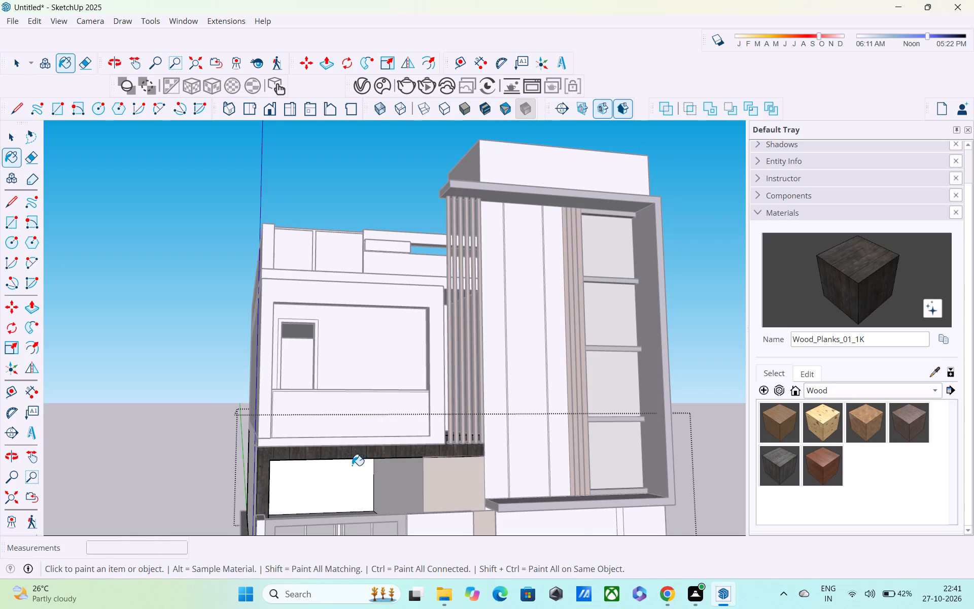
Leave the group and paint the white pillar at the outer side of the gate with Wood_Planks_01_1K.
{"action": "scroll", "coordinate": [352, 465], "scroll_direction": "down", "scroll_amount": 1}
{"action": "middle_click_drag", "start_coordinate": [333, 478], "coordinate": [330, 362], "text": "shift"}
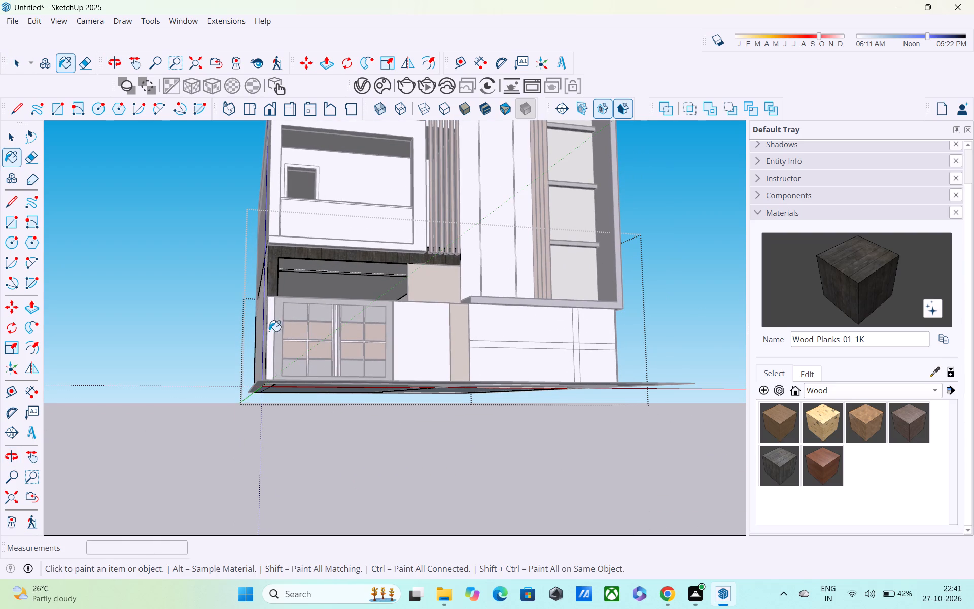
{"action": "left_click", "coordinate": [270, 318]}
{"action": "key", "text": "space"}
{"action": "left_click", "coordinate": [227, 383]}
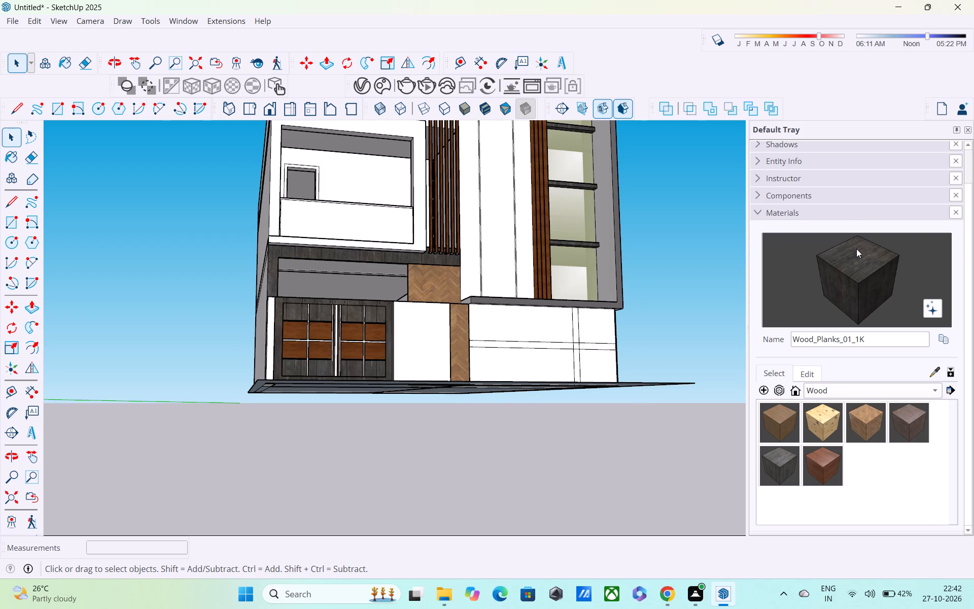
{"action": "left_click", "coordinate": [856, 249]}
{"action": "scroll", "coordinate": [309, 333], "scroll_direction": "up", "scroll_amount": 4}
{"action": "scroll", "coordinate": [244, 353], "scroll_direction": "up", "scroll_amount": 1}
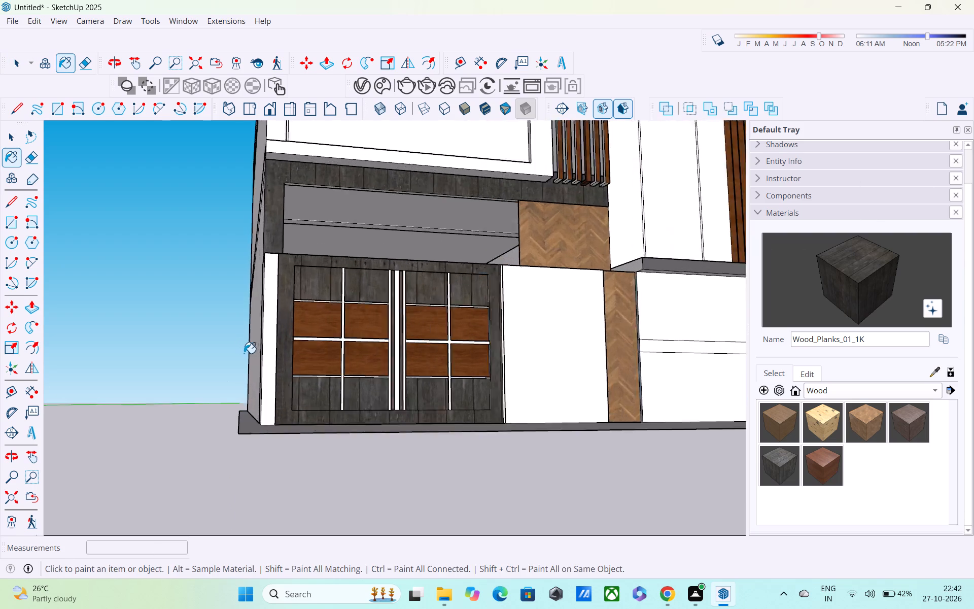
{"action": "scroll", "coordinate": [244, 353], "scroll_direction": "up", "scroll_amount": 2}
{"action": "left_click", "coordinate": [288, 344]}
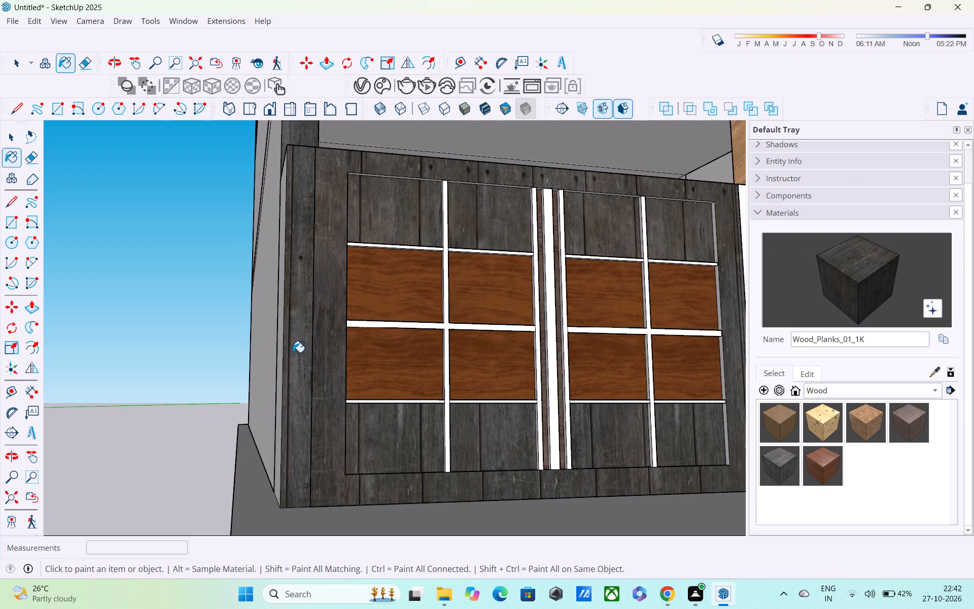
Paint the first-floor balcony parapet with Glass_Basic_01 from the Glass collection.
{"action": "scroll", "coordinate": [302, 364], "scroll_direction": "down", "scroll_amount": 1}
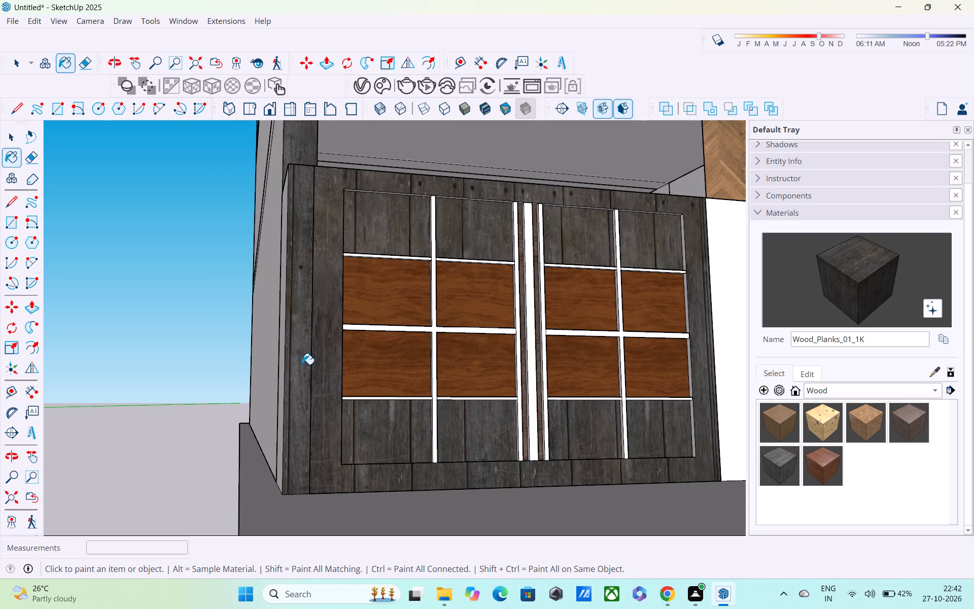
{"action": "scroll", "coordinate": [304, 366], "scroll_direction": "down", "scroll_amount": 2}
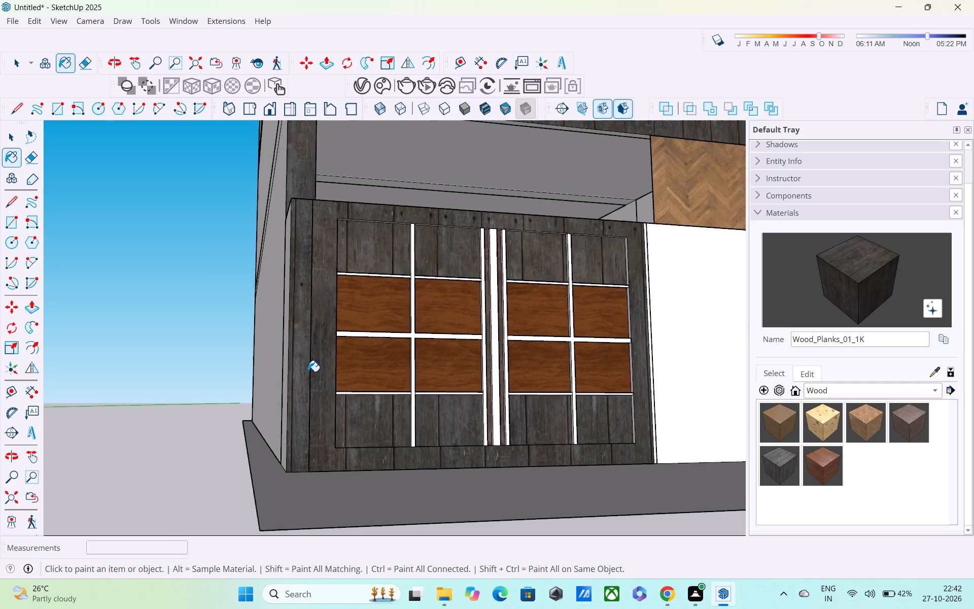
{"action": "scroll", "coordinate": [308, 371], "scroll_direction": "down", "scroll_amount": 7}
{"action": "middle_click_drag", "start_coordinate": [328, 393], "coordinate": [341, 558], "text": "shift"}
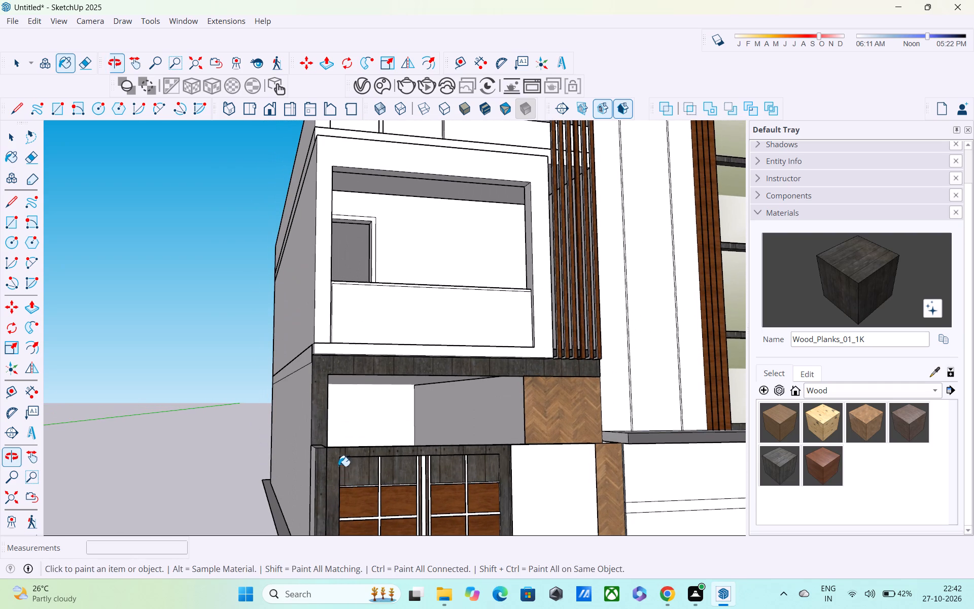
{"action": "middle_click_drag", "start_coordinate": [345, 452], "coordinate": [333, 529]}
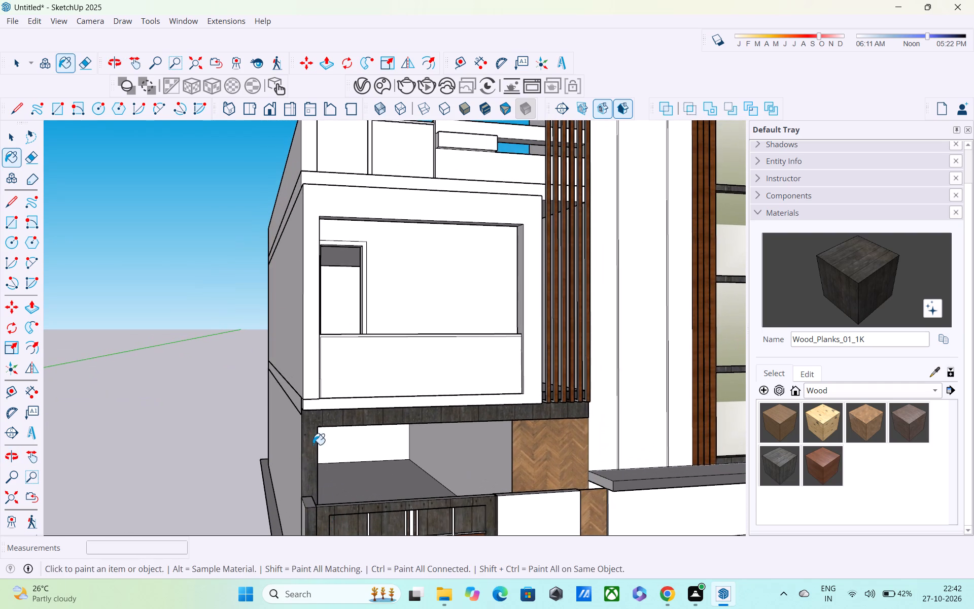
{"action": "middle_click_drag", "start_coordinate": [314, 479], "coordinate": [0, 570]}
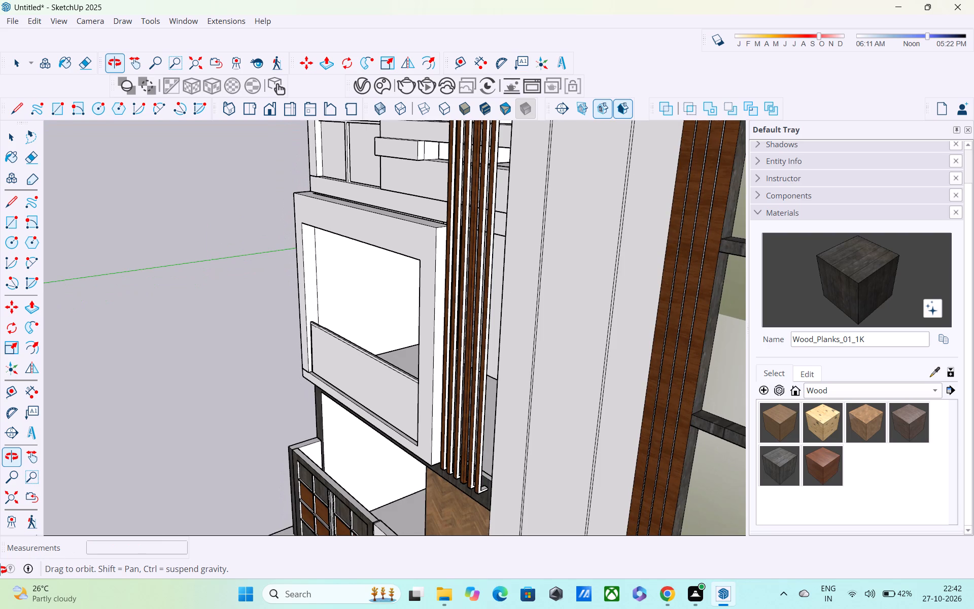
{"action": "middle_click_drag", "start_coordinate": [0, 570], "coordinate": [97, 541]}
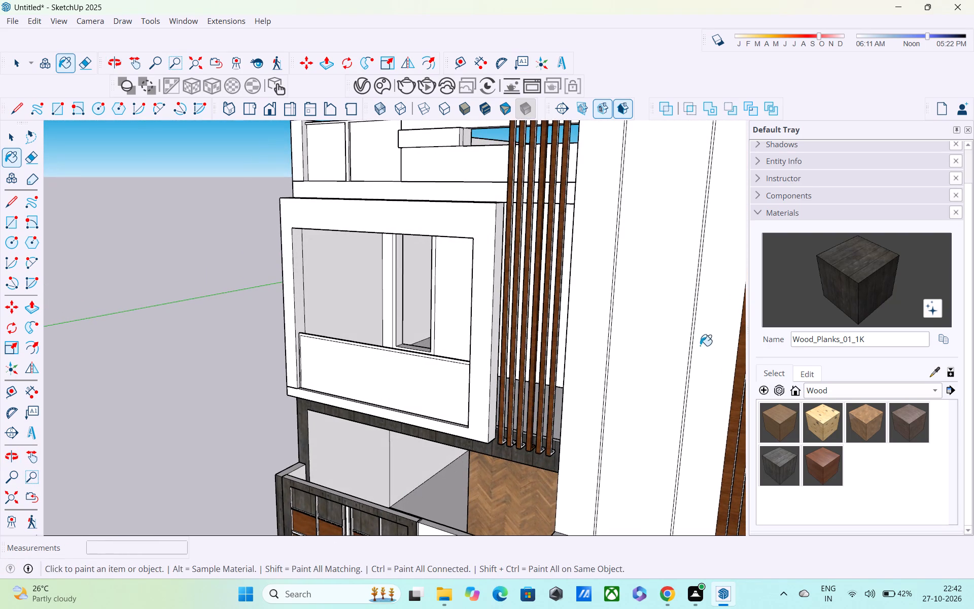
{"action": "left_click", "coordinate": [821, 388]}
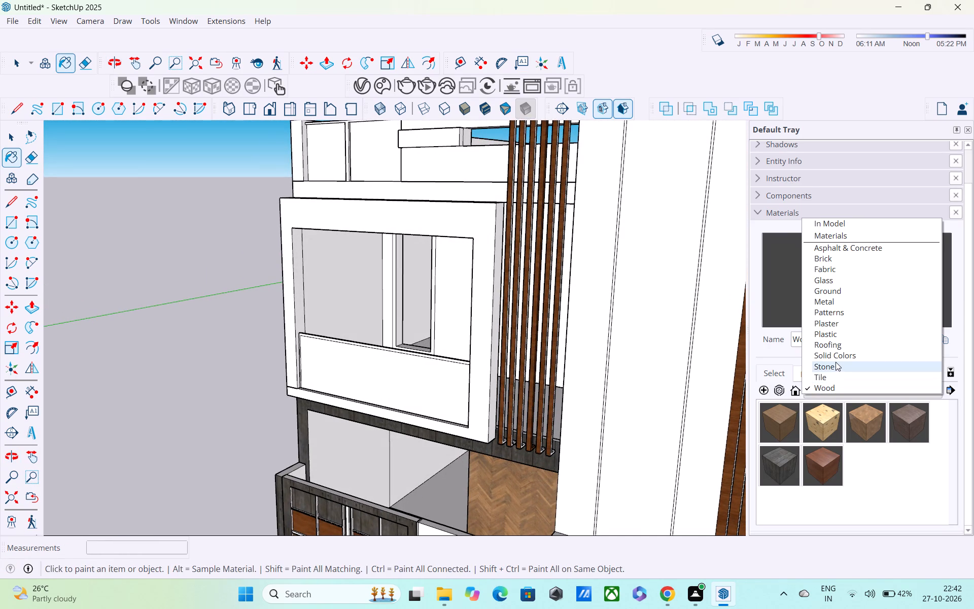
{"action": "left_click", "coordinate": [838, 275]}
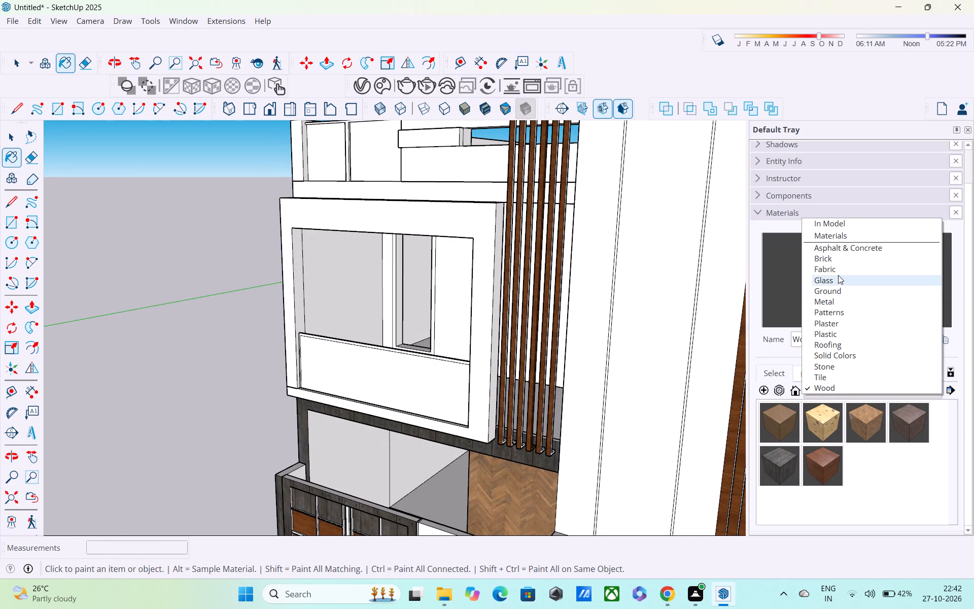
{"action": "left_click", "coordinate": [770, 417]}
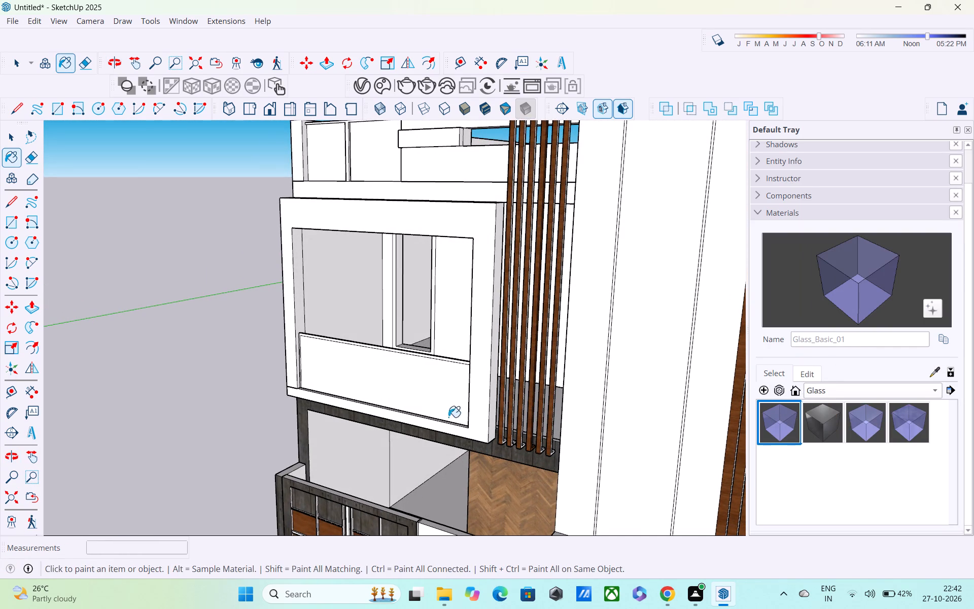
{"action": "left_click", "coordinate": [430, 402]}
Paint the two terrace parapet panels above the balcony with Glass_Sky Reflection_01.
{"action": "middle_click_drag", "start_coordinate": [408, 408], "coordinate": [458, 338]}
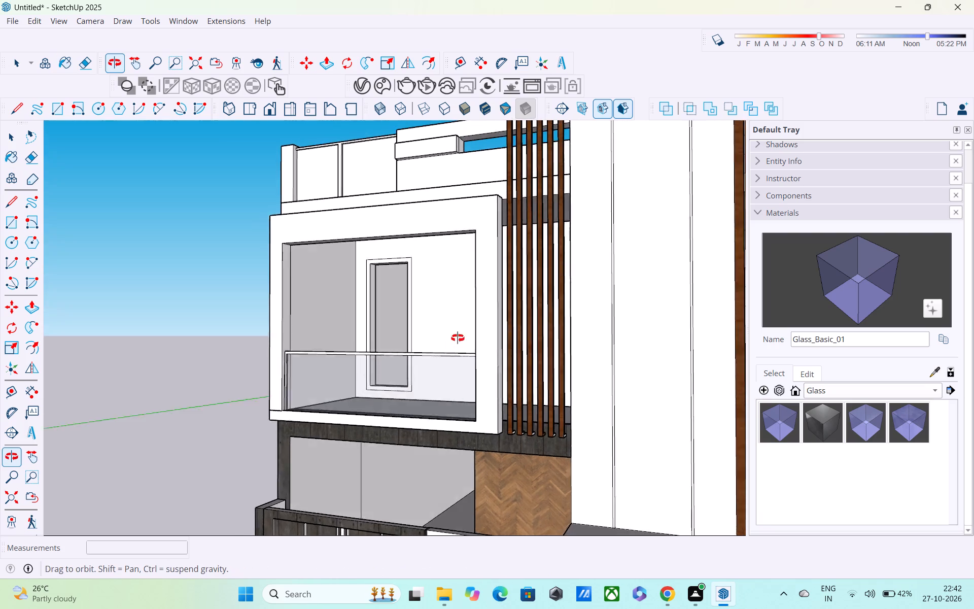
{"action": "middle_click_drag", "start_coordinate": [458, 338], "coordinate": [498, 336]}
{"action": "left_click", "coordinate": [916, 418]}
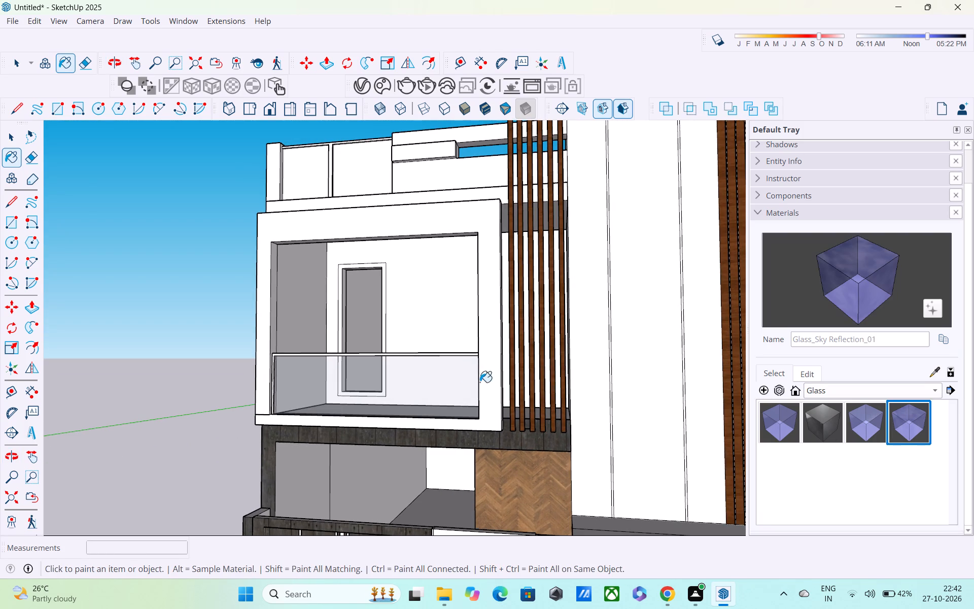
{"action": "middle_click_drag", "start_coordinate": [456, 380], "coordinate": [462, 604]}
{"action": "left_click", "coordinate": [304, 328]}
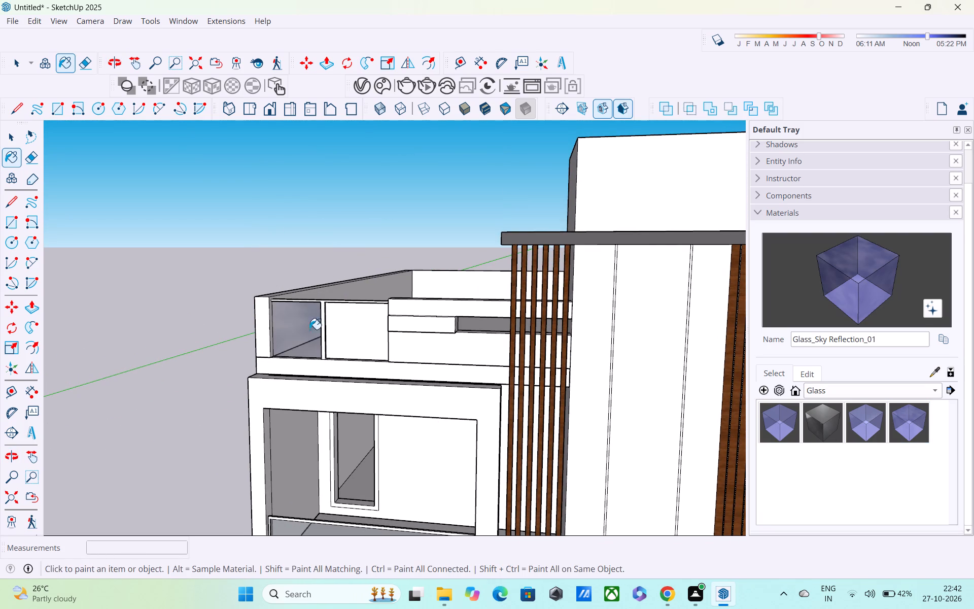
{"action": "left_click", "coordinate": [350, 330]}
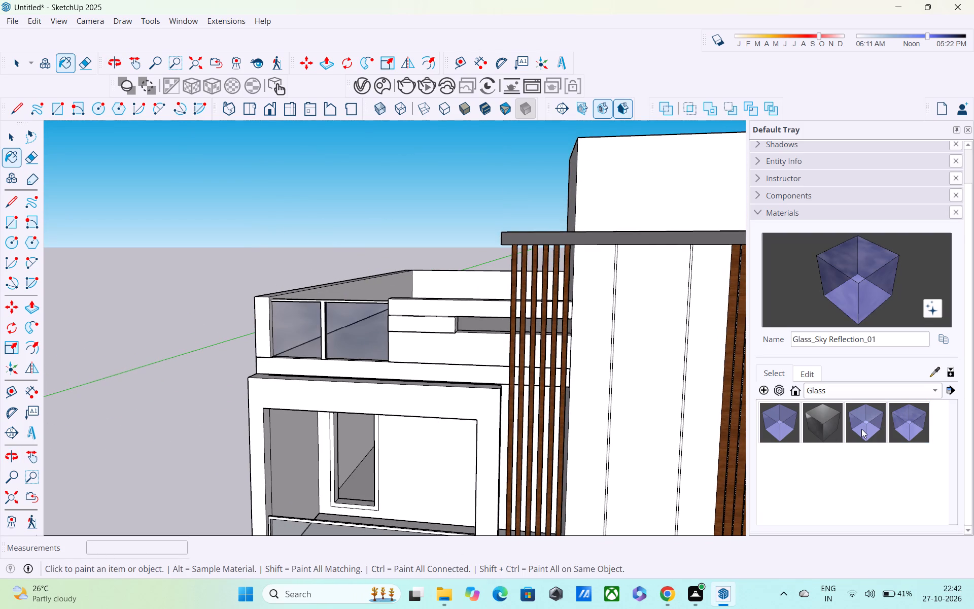
Paint the two terrace parapet panels above the balcony with Glass_Safety_01.
{"action": "left_click", "coordinate": [861, 429]}
{"action": "left_click", "coordinate": [287, 333]}
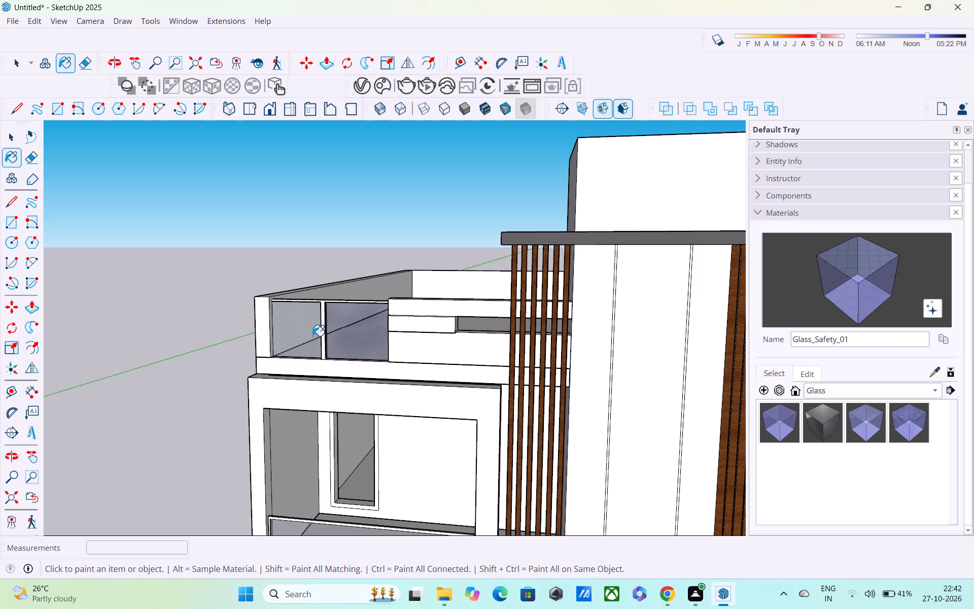
{"action": "left_click", "coordinate": [345, 341]}
{"action": "middle_click_drag", "start_coordinate": [352, 347], "coordinate": [409, 288]}
{"action": "scroll", "coordinate": [411, 293], "scroll_direction": "down", "scroll_amount": 5}
{"action": "middle_click_drag", "start_coordinate": [397, 347], "coordinate": [397, 262], "text": "shift"}
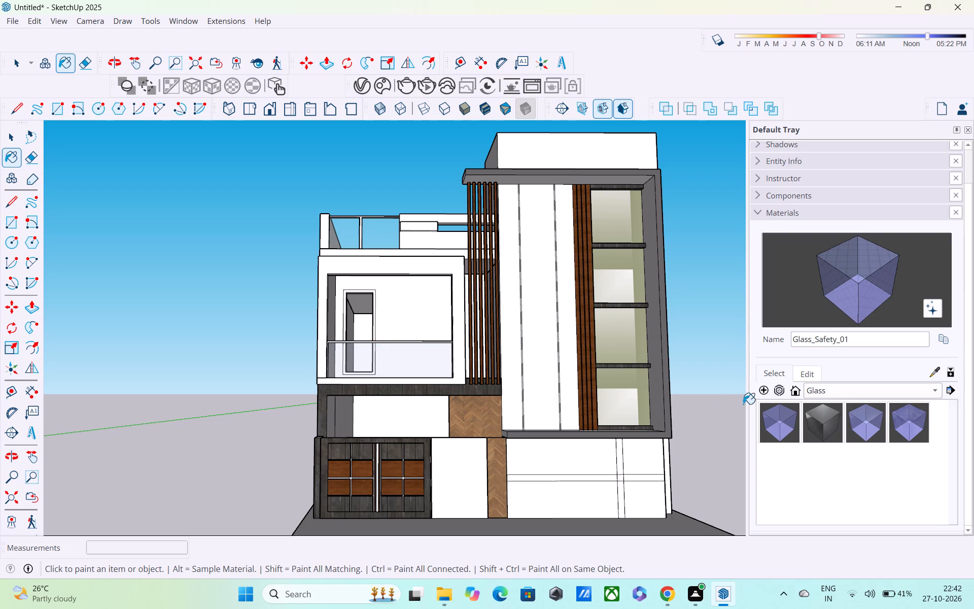
Paint the back wall of the first-floor balcony, inside its group, with Wood_Veneer_15_1K from the Wood collection.
{"action": "left_click", "coordinate": [852, 392]}
{"action": "left_click", "coordinate": [857, 496]}
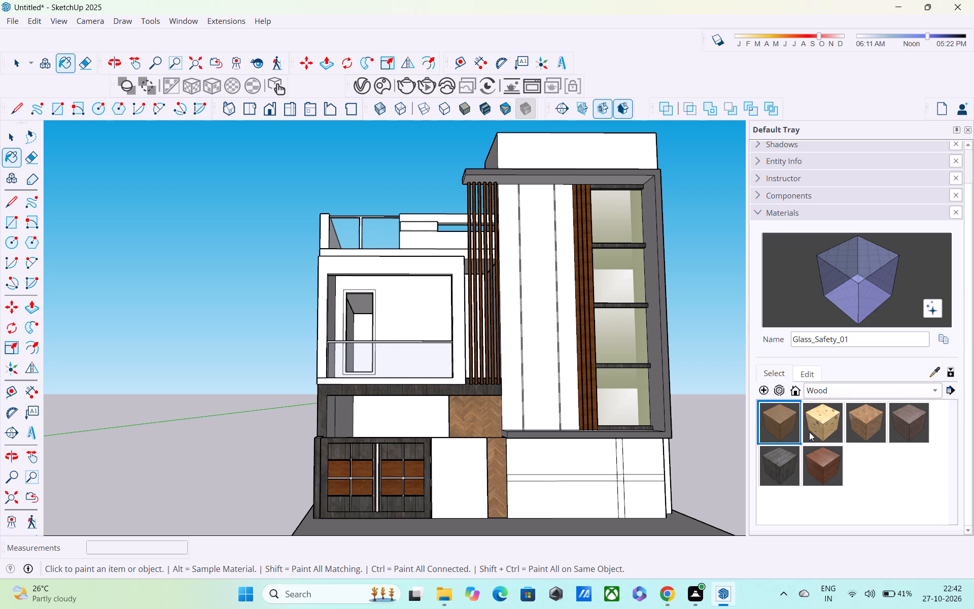
{"action": "left_click", "coordinate": [821, 457]}
{"action": "left_click", "coordinate": [411, 306]}
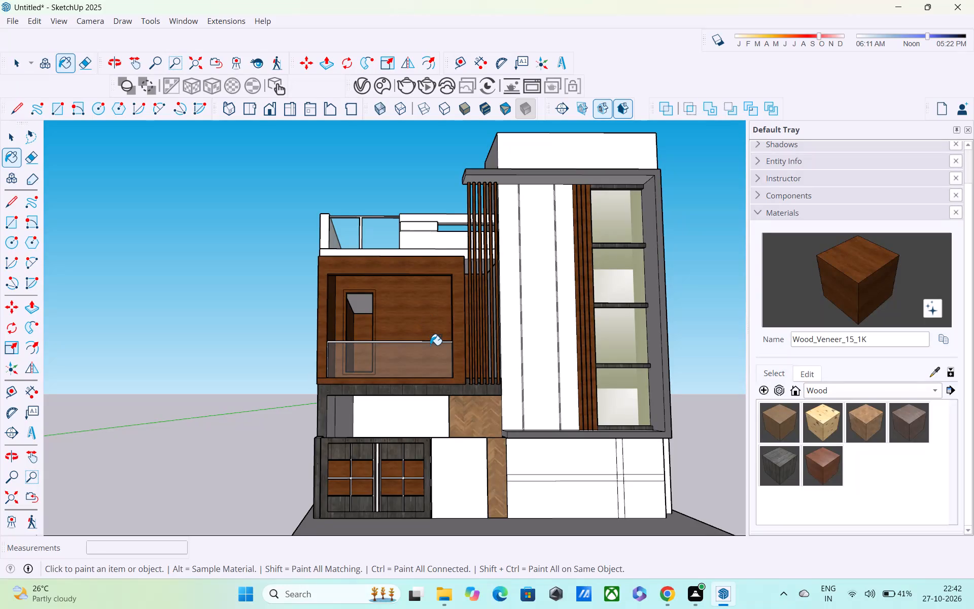
{"action": "key", "text": "ctrl+z"}
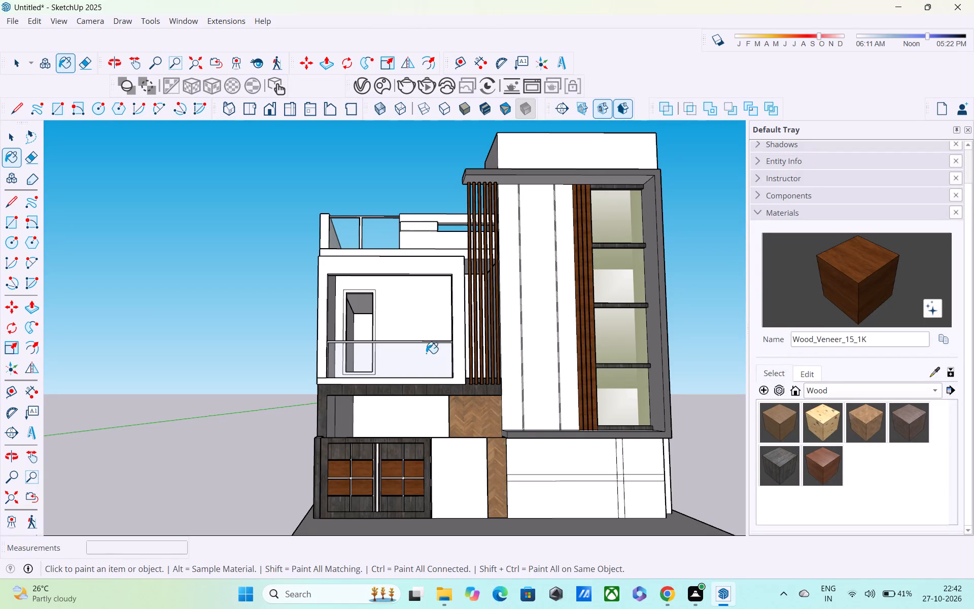
{"action": "key", "text": "space"}
{"action": "double_click", "coordinate": [403, 296]}
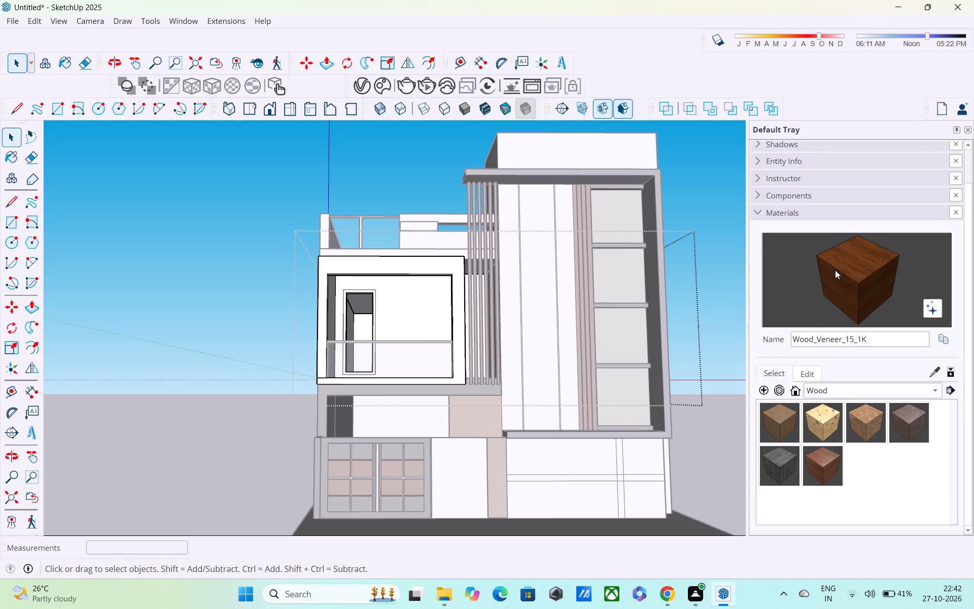
{"action": "left_click", "coordinate": [842, 267]}
{"action": "left_click", "coordinate": [421, 287]}
{"action": "middle_click_drag", "start_coordinate": [418, 329], "coordinate": [353, 317]}
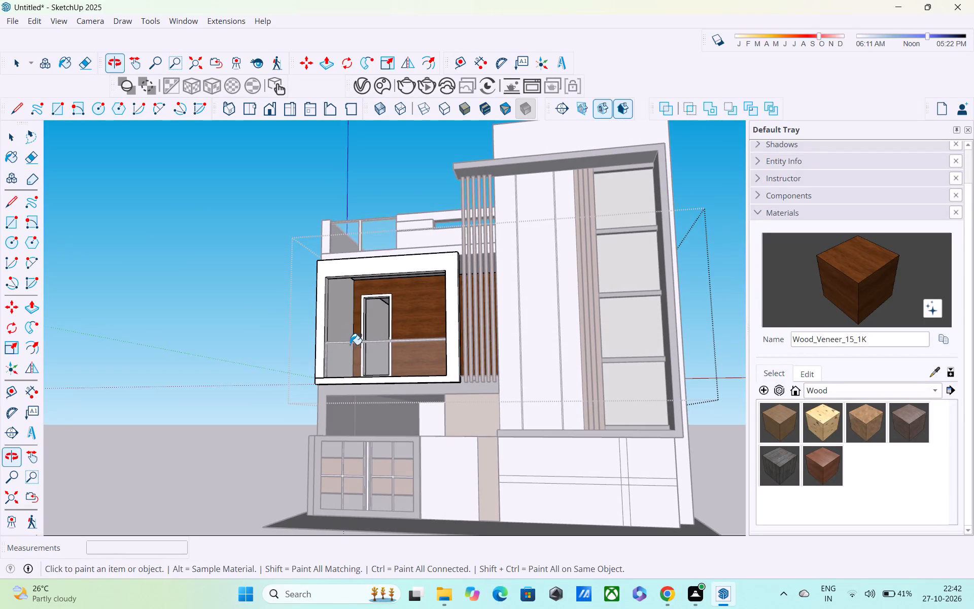
{"action": "scroll", "coordinate": [360, 359], "scroll_direction": "down", "scroll_amount": 3}
{"action": "middle_click_drag", "start_coordinate": [368, 365], "coordinate": [366, 306]}
{"action": "scroll", "coordinate": [363, 323], "scroll_direction": "down", "scroll_amount": 2}
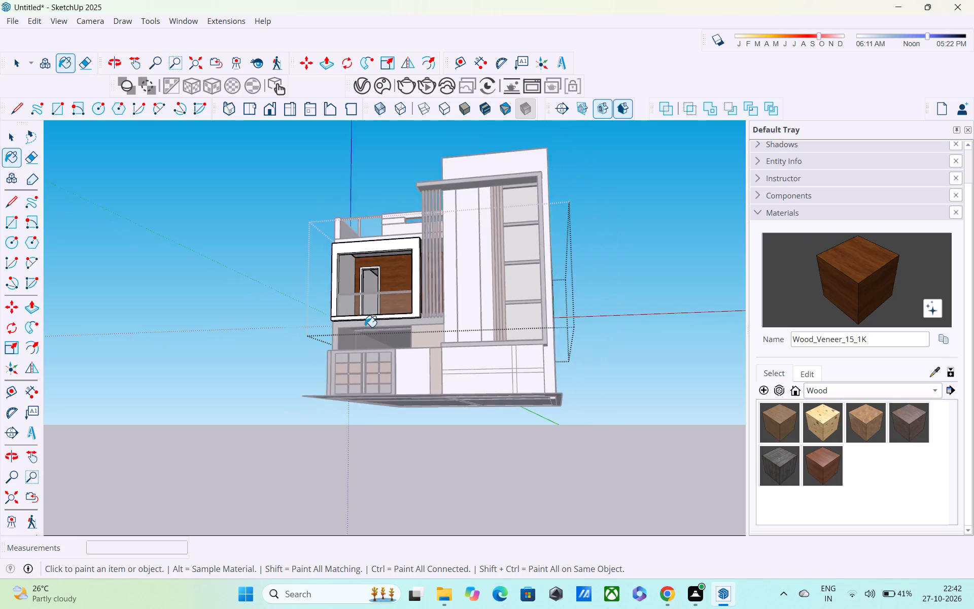
{"action": "scroll", "coordinate": [365, 327], "scroll_direction": "down", "scroll_amount": 2}
{"action": "key", "text": "space"}
{"action": "left_click", "coordinate": [573, 244]}
Paint the two wide ground-floor wall panels under the tall frame with M03_Pewter_Shine from the Solid Colors collection.
{"action": "middle_click_drag", "start_coordinate": [415, 430], "coordinate": [422, 439]}
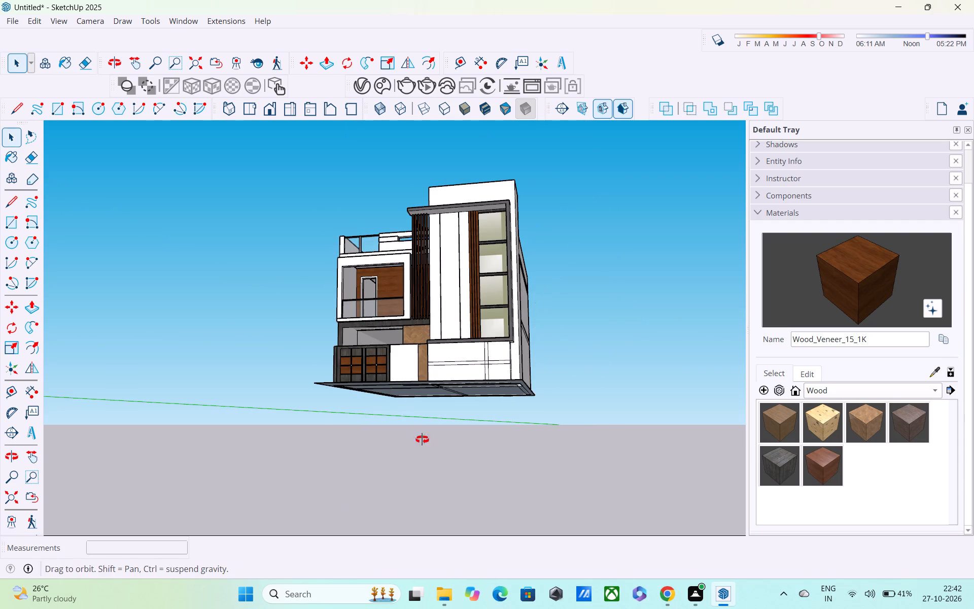
{"action": "middle_click_drag", "start_coordinate": [422, 439], "coordinate": [435, 457]}
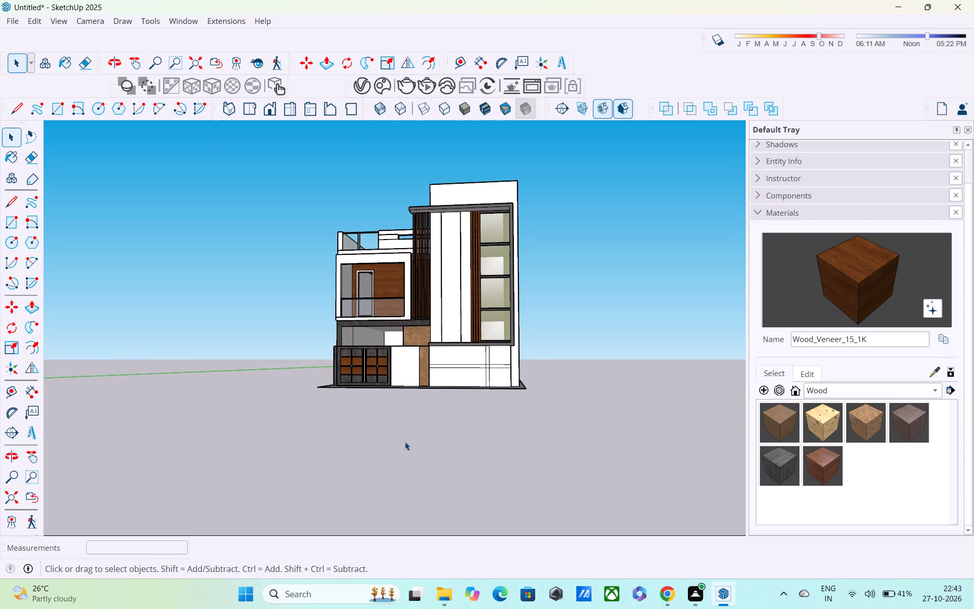
{"action": "left_click", "coordinate": [825, 390]}
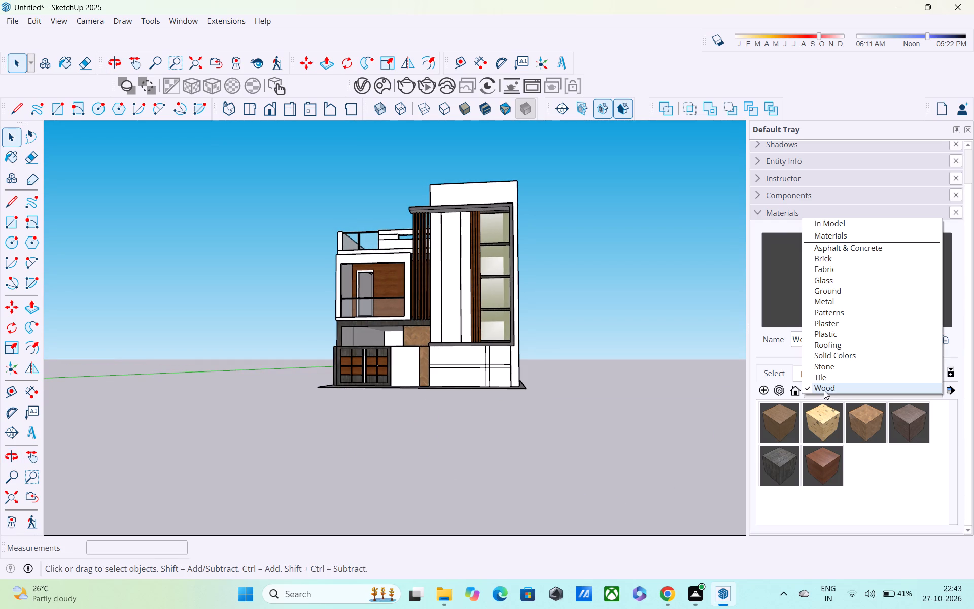
{"action": "left_click", "coordinate": [842, 357]}
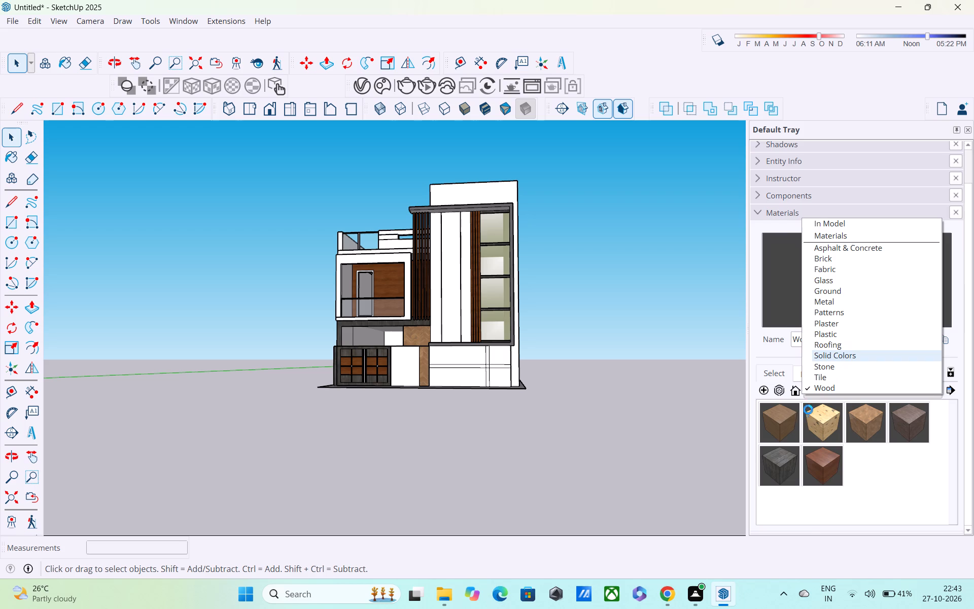
{"action": "scroll", "coordinate": [831, 449], "scroll_direction": "down", "scroll_amount": 13}
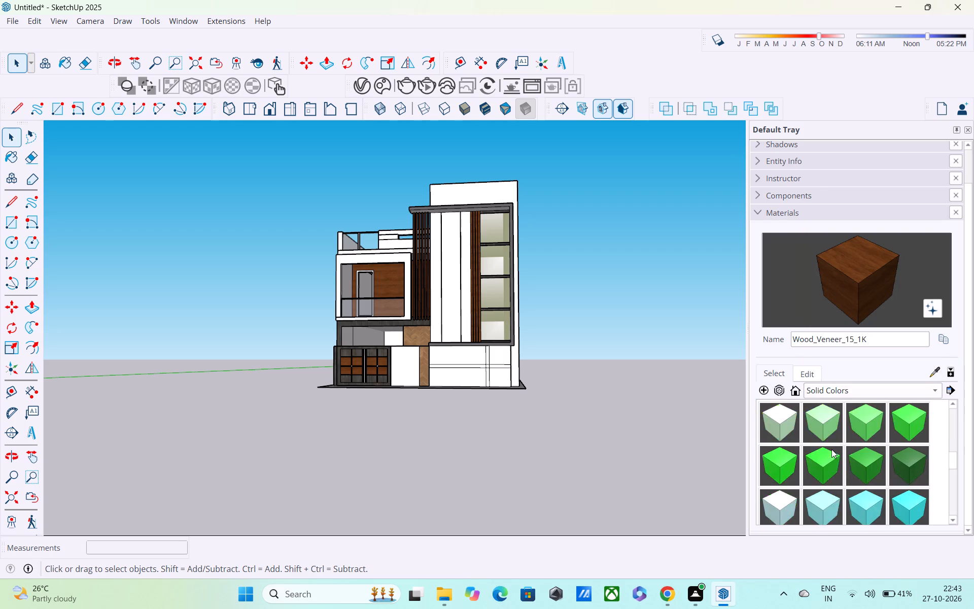
{"action": "scroll", "coordinate": [835, 449], "scroll_direction": "down", "scroll_amount": 18}
{"action": "scroll", "coordinate": [799, 451], "scroll_direction": "up", "scroll_amount": 3}
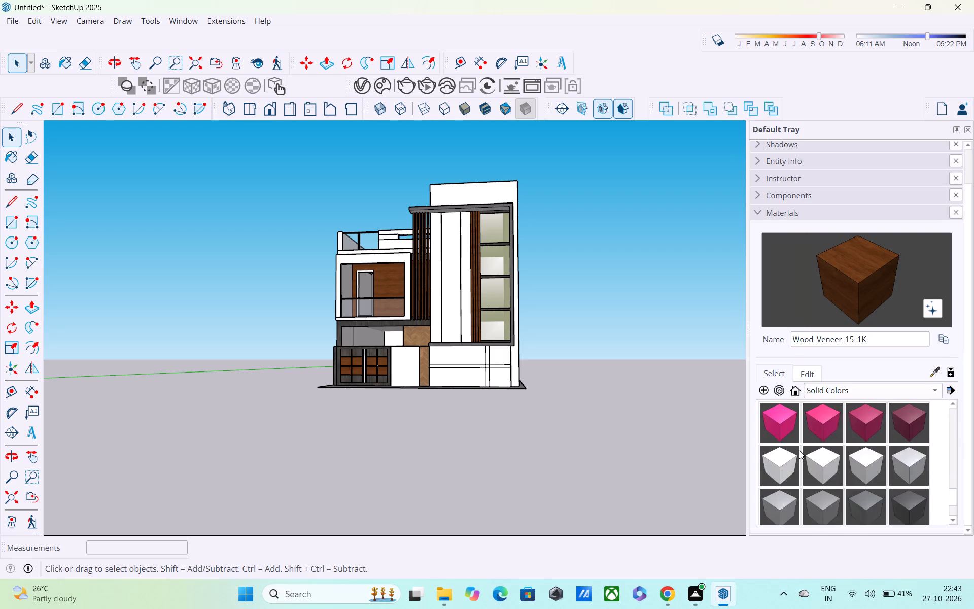
{"action": "scroll", "coordinate": [799, 450], "scroll_direction": "down", "scroll_amount": 1}
{"action": "left_click", "coordinate": [901, 417]}
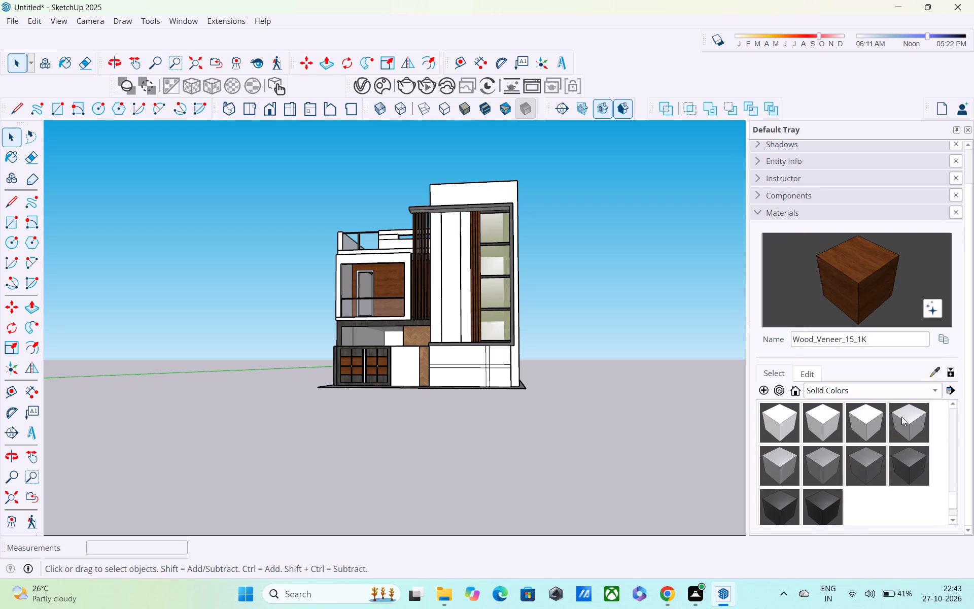
{"action": "left_click", "coordinate": [458, 357]}
{"action": "left_click", "coordinate": [453, 378]}
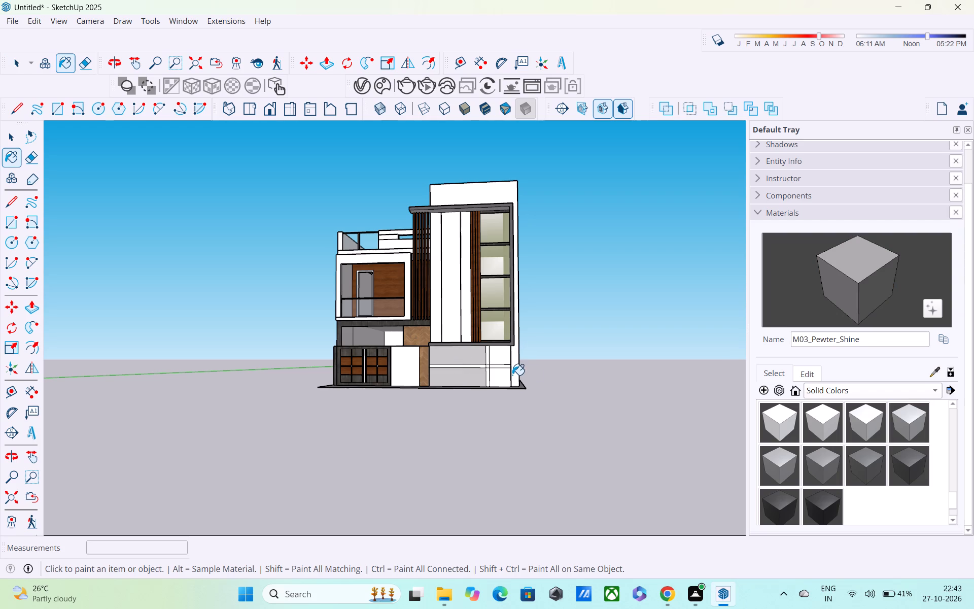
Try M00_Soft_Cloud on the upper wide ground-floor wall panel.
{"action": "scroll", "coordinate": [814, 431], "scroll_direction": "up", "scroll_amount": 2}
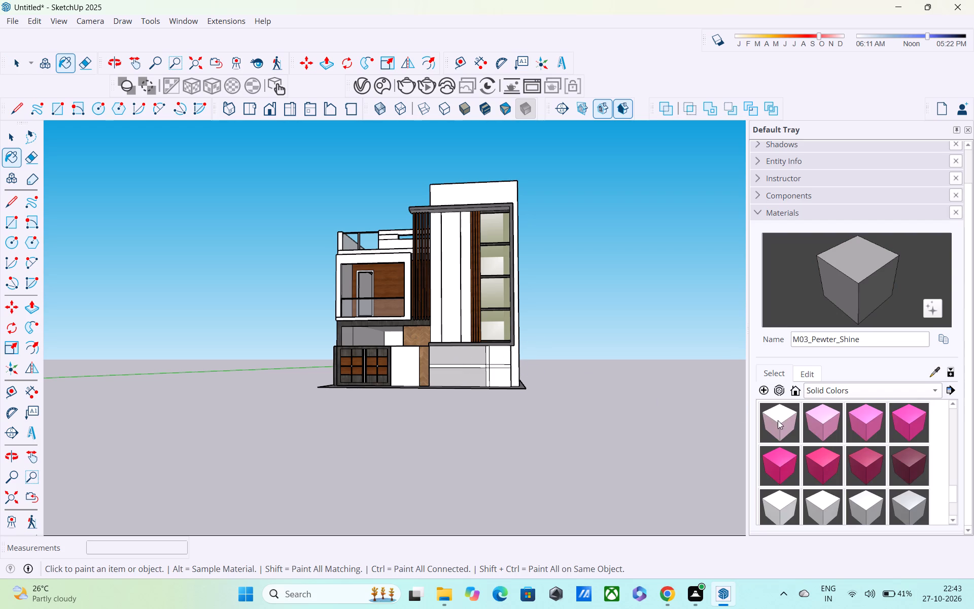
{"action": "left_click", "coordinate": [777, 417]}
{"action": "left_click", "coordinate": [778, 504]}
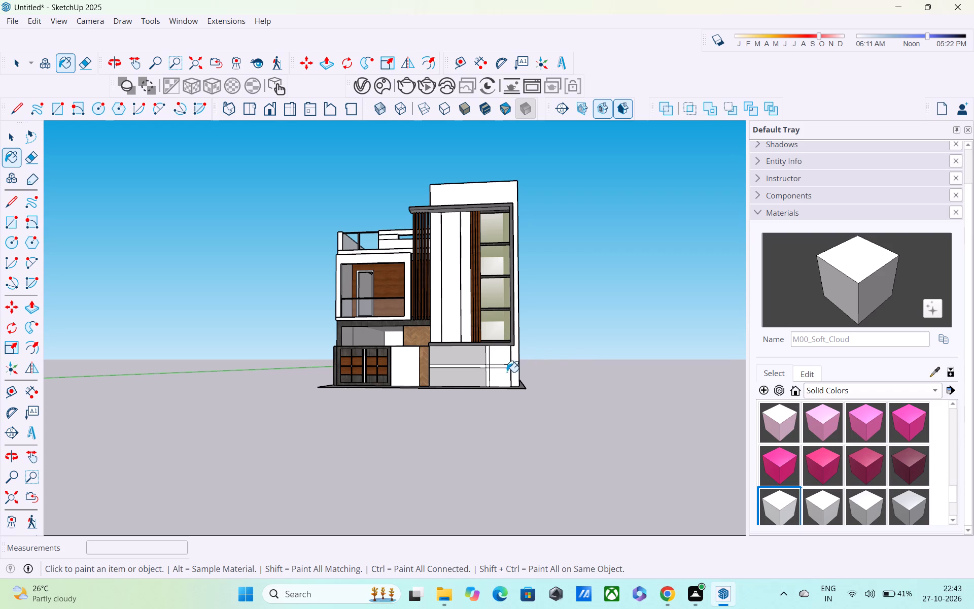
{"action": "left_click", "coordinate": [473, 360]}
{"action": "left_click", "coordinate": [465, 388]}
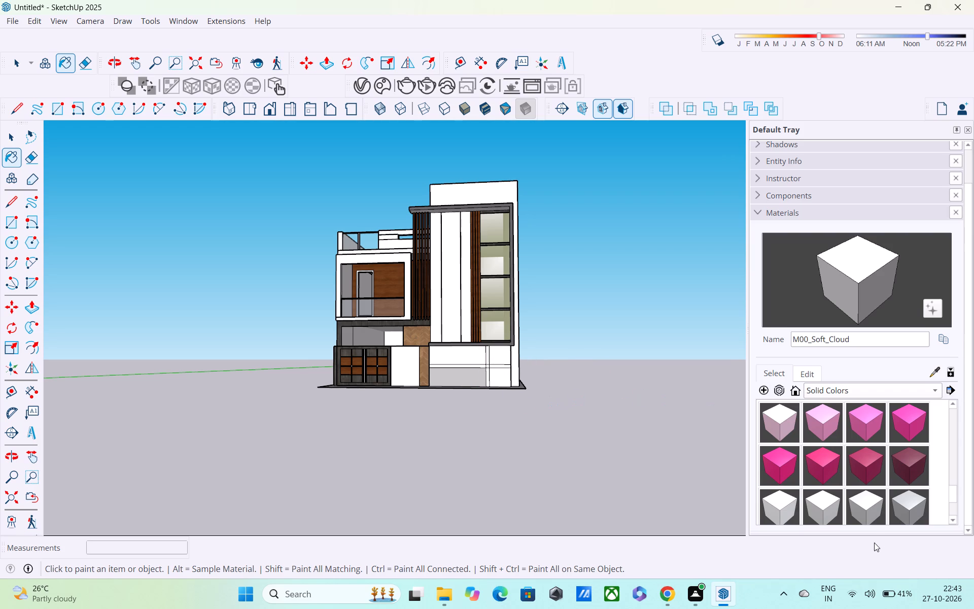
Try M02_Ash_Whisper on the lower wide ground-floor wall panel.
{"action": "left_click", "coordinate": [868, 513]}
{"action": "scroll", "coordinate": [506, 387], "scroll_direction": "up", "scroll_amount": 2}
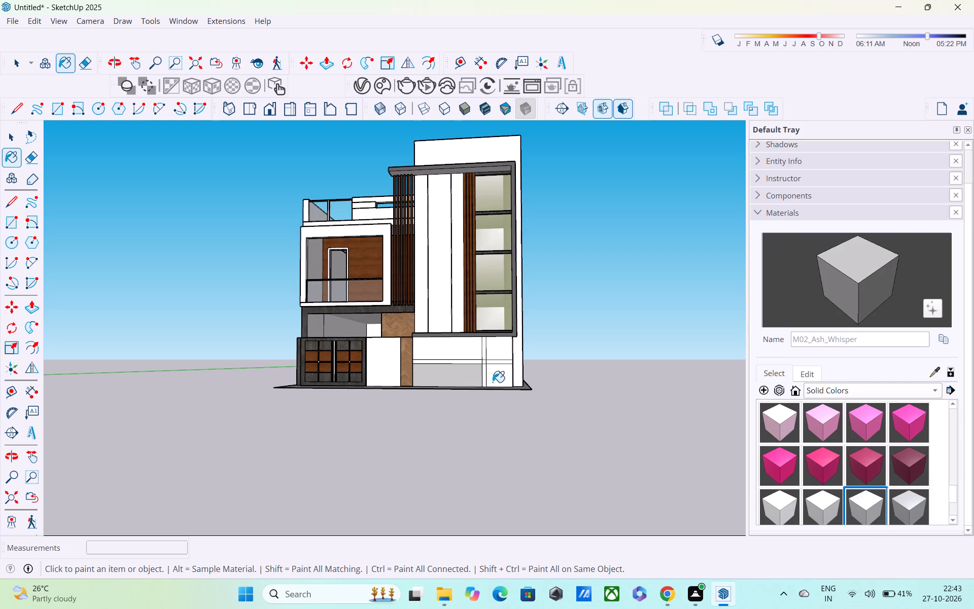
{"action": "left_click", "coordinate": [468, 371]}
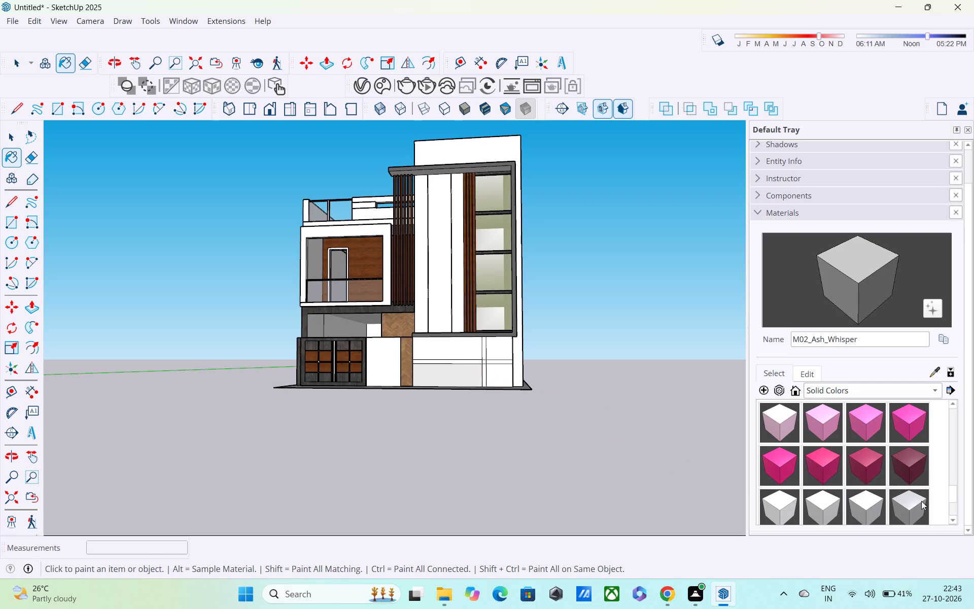
Paint all four ground-floor wall panels between the white grooves, two wide and two narrow, with M03_Pewter_Shine.
{"action": "left_click", "coordinate": [920, 509]}
{"action": "left_click", "coordinate": [447, 347]}
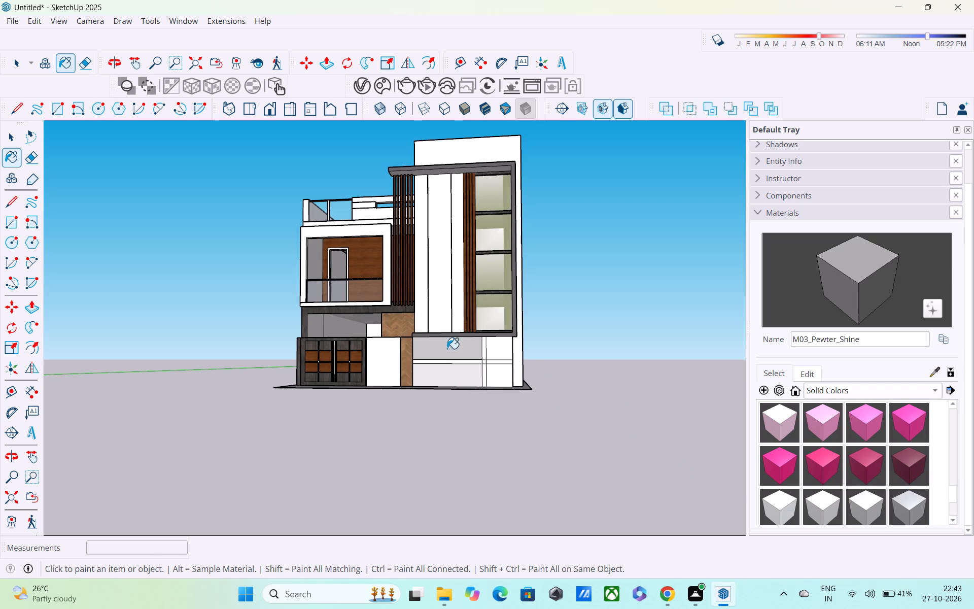
{"action": "left_click", "coordinate": [452, 376]}
{"action": "left_click", "coordinate": [499, 347]}
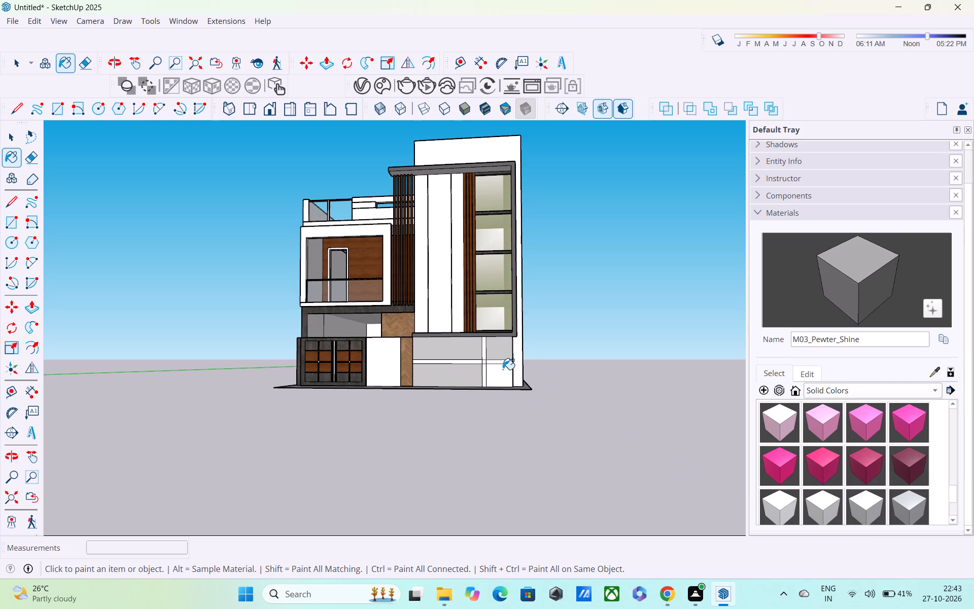
{"action": "left_click", "coordinate": [503, 375]}
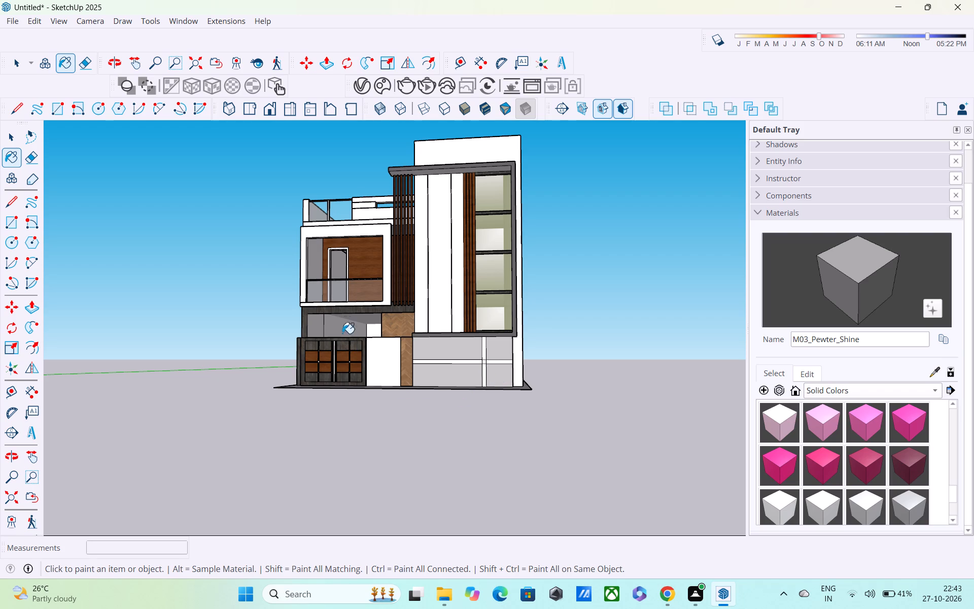
{"action": "scroll", "coordinate": [333, 322], "scroll_direction": "up", "scroll_amount": 1}
{"action": "scroll", "coordinate": [539, 357], "scroll_direction": "up", "scroll_amount": 1}
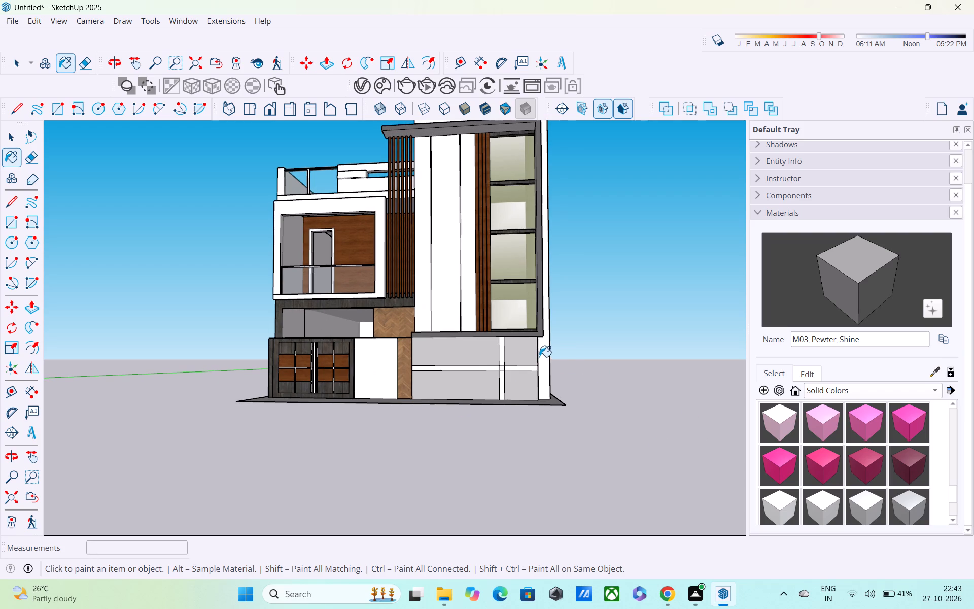
{"action": "key", "text": "space"}
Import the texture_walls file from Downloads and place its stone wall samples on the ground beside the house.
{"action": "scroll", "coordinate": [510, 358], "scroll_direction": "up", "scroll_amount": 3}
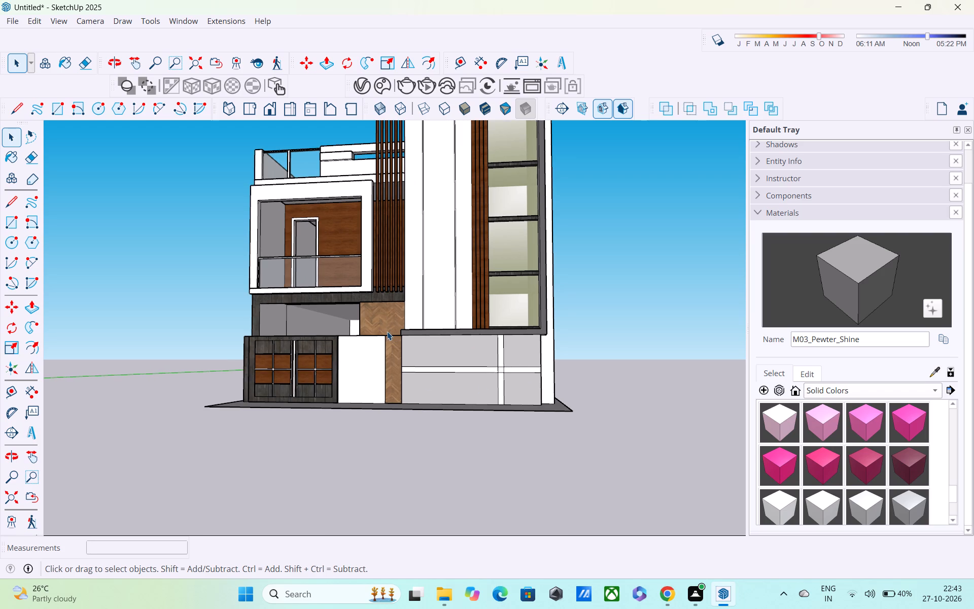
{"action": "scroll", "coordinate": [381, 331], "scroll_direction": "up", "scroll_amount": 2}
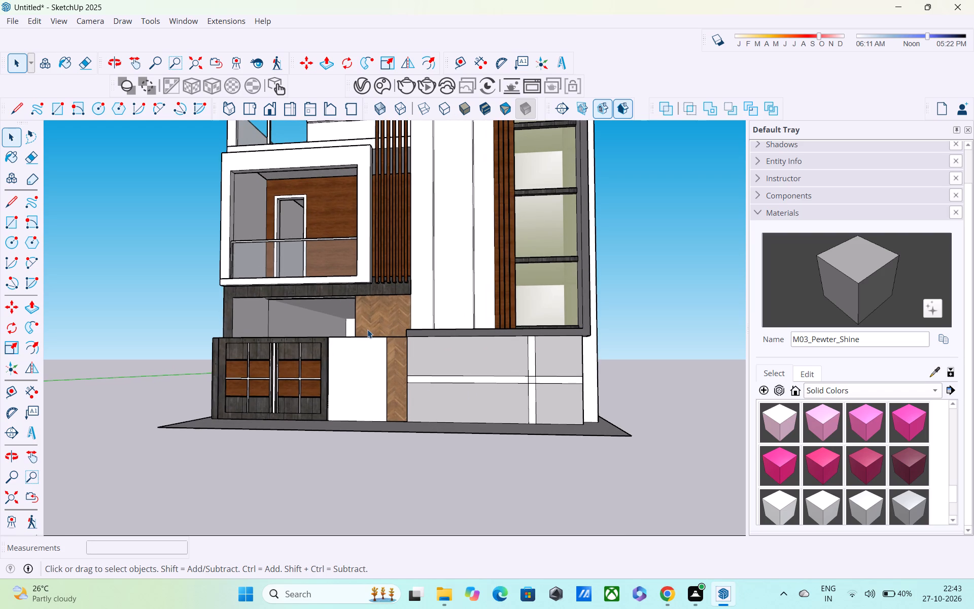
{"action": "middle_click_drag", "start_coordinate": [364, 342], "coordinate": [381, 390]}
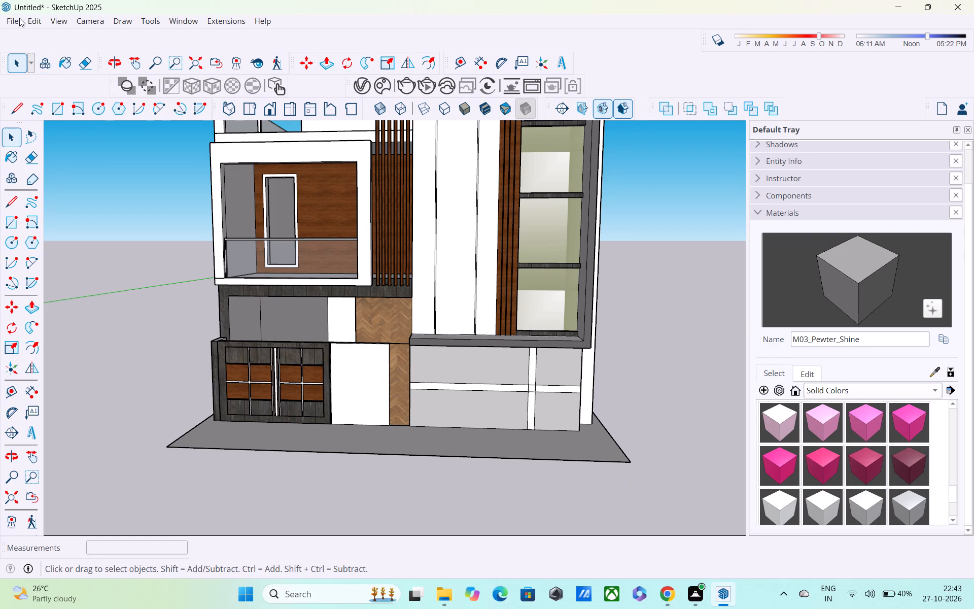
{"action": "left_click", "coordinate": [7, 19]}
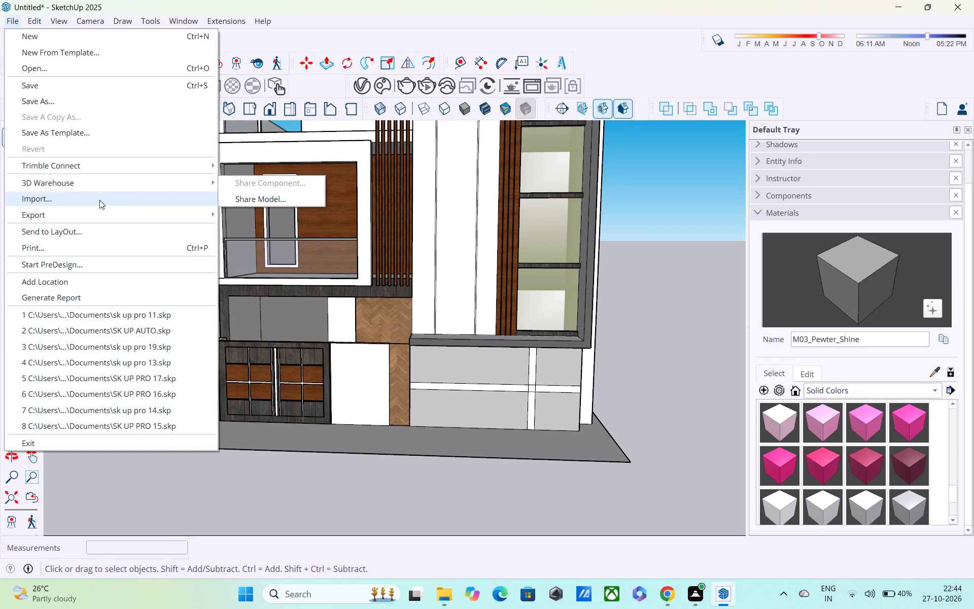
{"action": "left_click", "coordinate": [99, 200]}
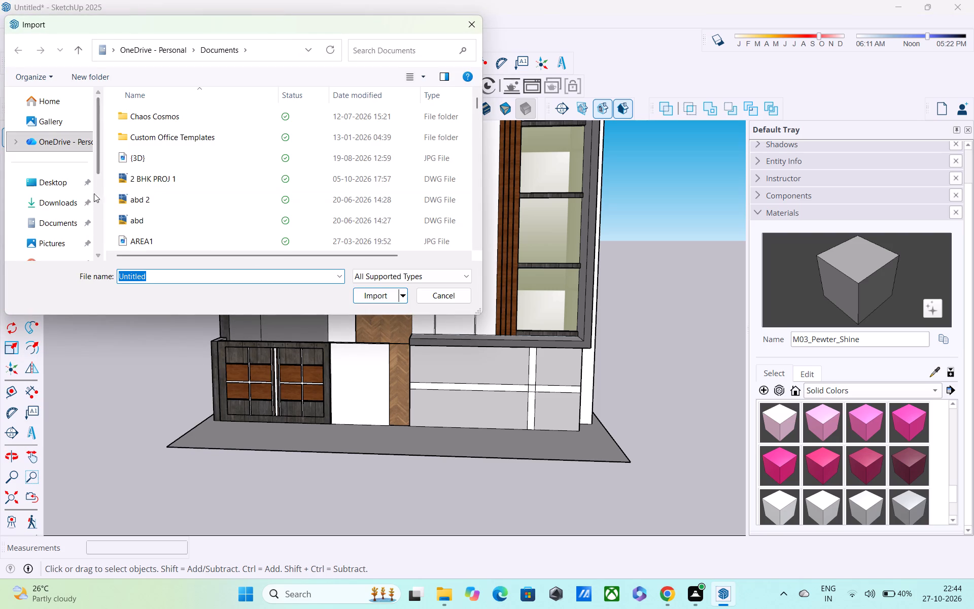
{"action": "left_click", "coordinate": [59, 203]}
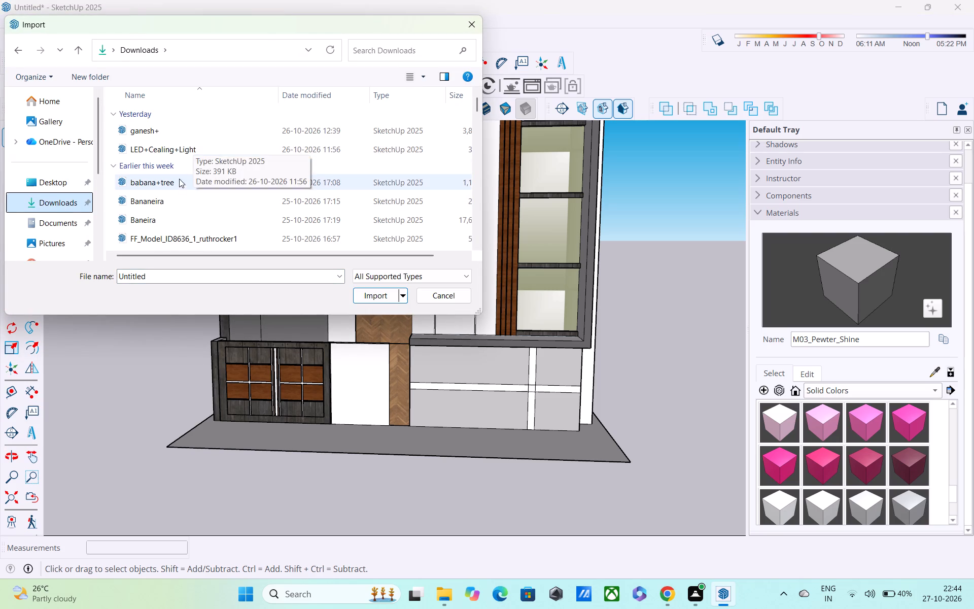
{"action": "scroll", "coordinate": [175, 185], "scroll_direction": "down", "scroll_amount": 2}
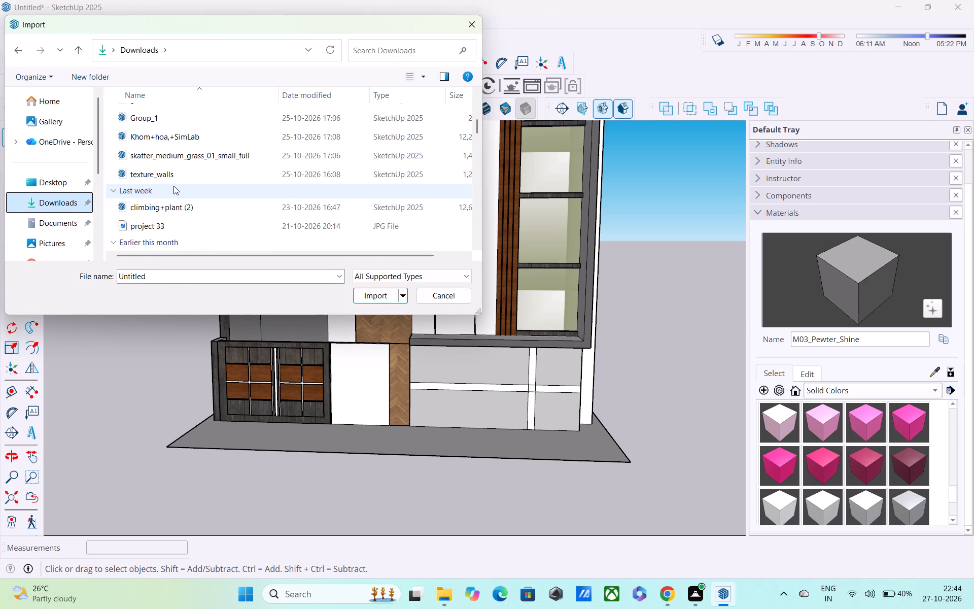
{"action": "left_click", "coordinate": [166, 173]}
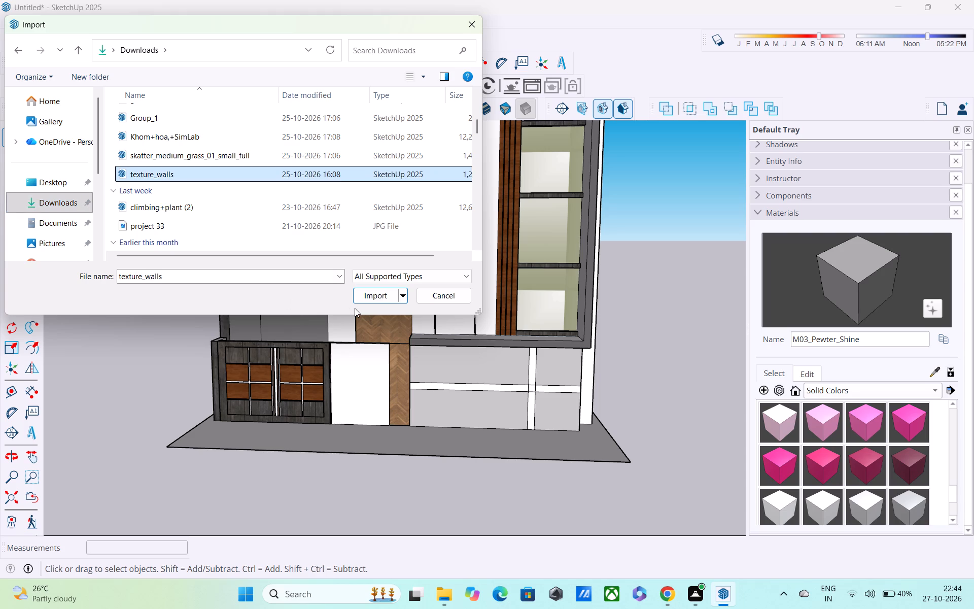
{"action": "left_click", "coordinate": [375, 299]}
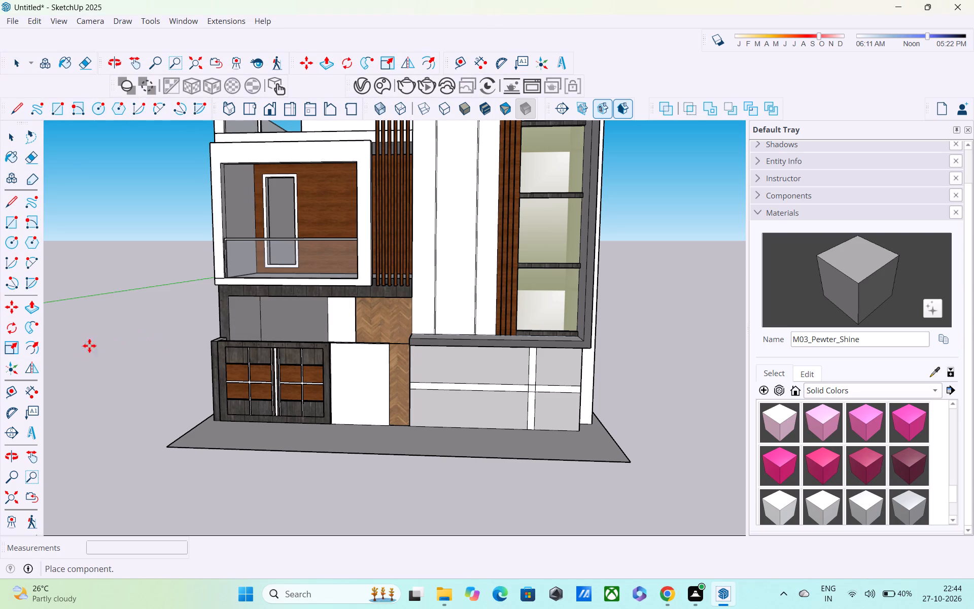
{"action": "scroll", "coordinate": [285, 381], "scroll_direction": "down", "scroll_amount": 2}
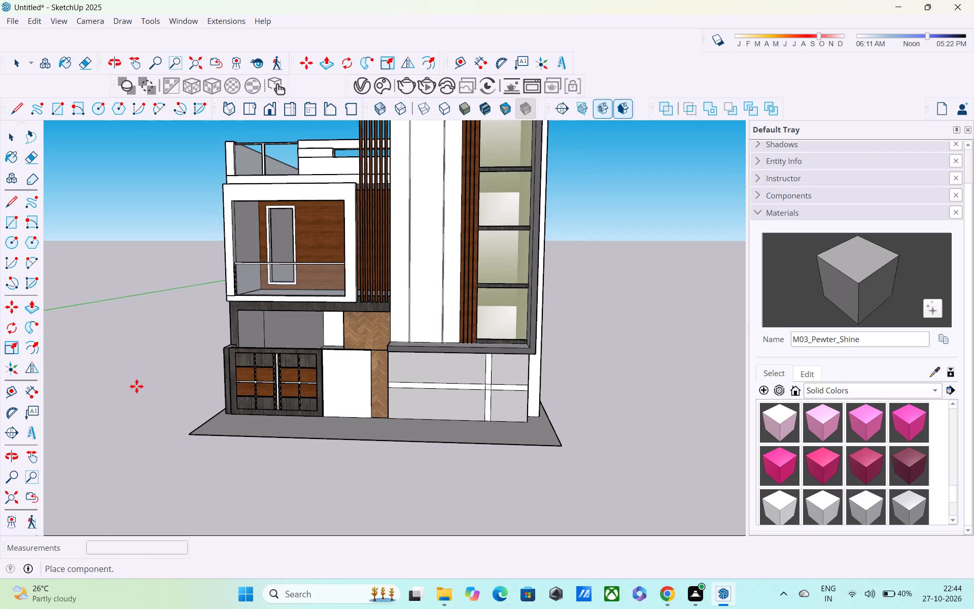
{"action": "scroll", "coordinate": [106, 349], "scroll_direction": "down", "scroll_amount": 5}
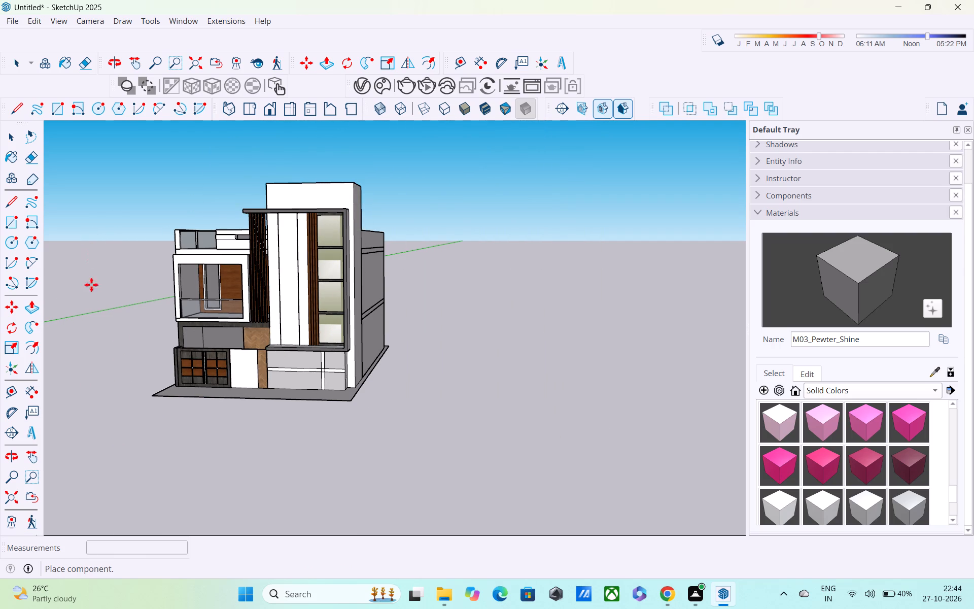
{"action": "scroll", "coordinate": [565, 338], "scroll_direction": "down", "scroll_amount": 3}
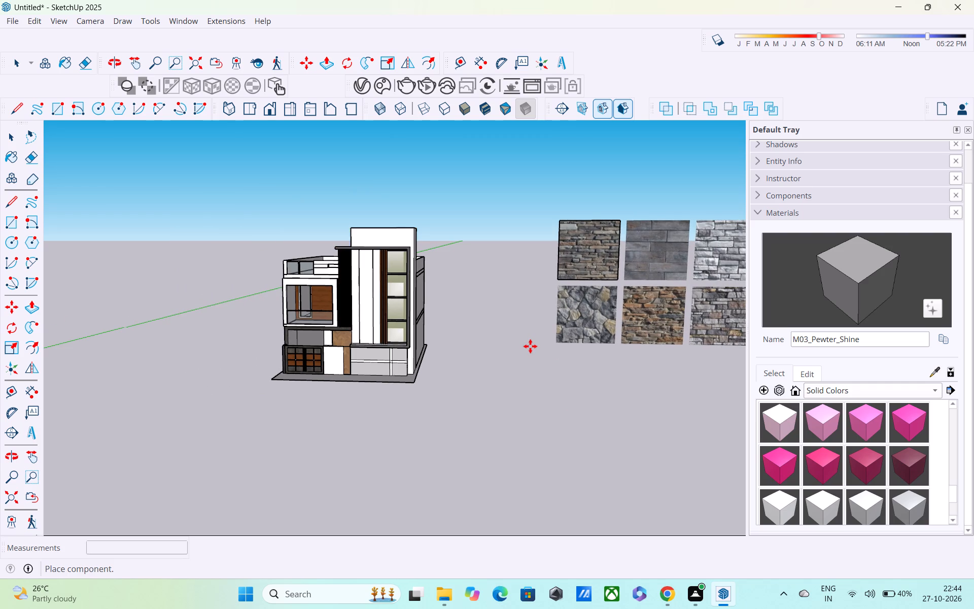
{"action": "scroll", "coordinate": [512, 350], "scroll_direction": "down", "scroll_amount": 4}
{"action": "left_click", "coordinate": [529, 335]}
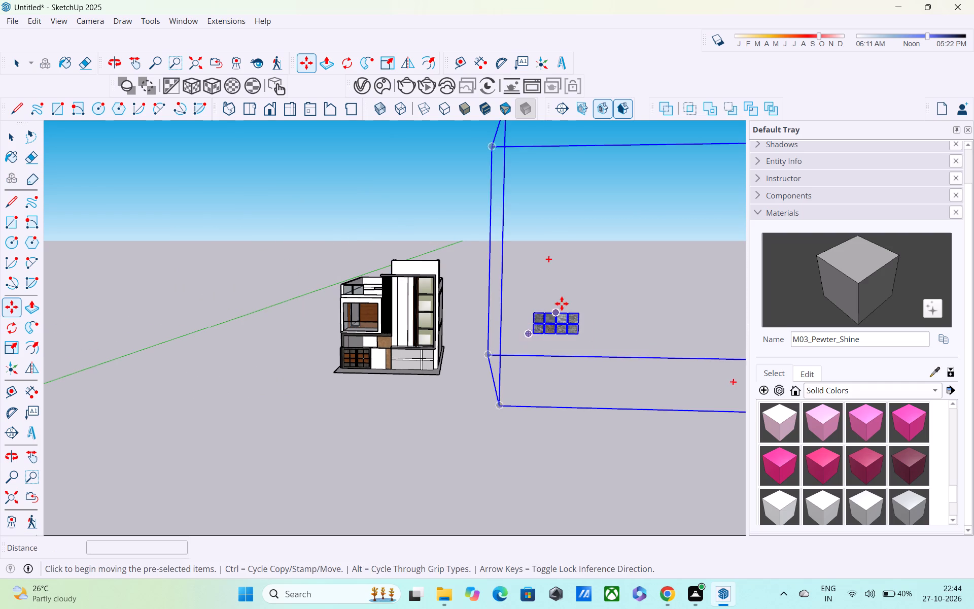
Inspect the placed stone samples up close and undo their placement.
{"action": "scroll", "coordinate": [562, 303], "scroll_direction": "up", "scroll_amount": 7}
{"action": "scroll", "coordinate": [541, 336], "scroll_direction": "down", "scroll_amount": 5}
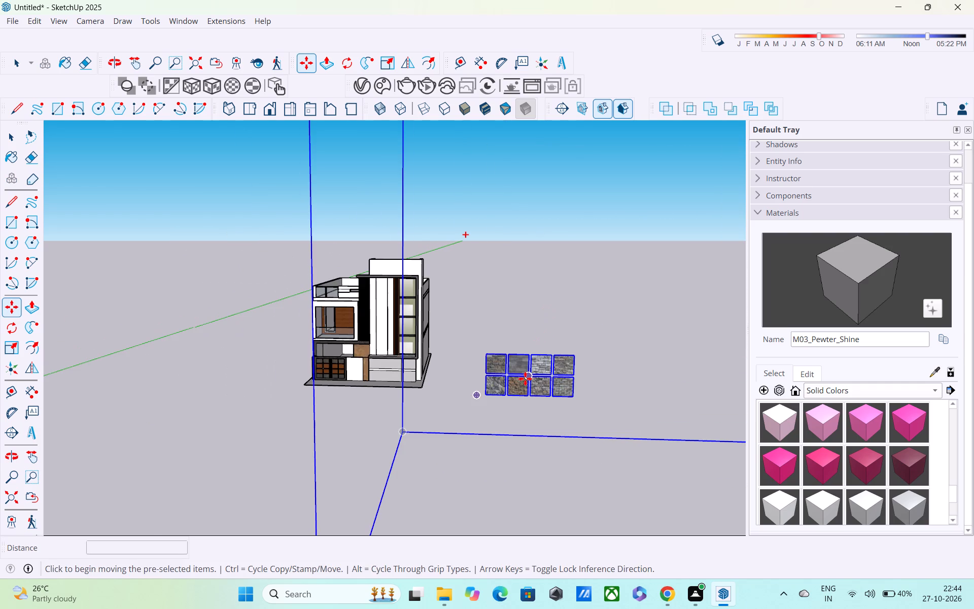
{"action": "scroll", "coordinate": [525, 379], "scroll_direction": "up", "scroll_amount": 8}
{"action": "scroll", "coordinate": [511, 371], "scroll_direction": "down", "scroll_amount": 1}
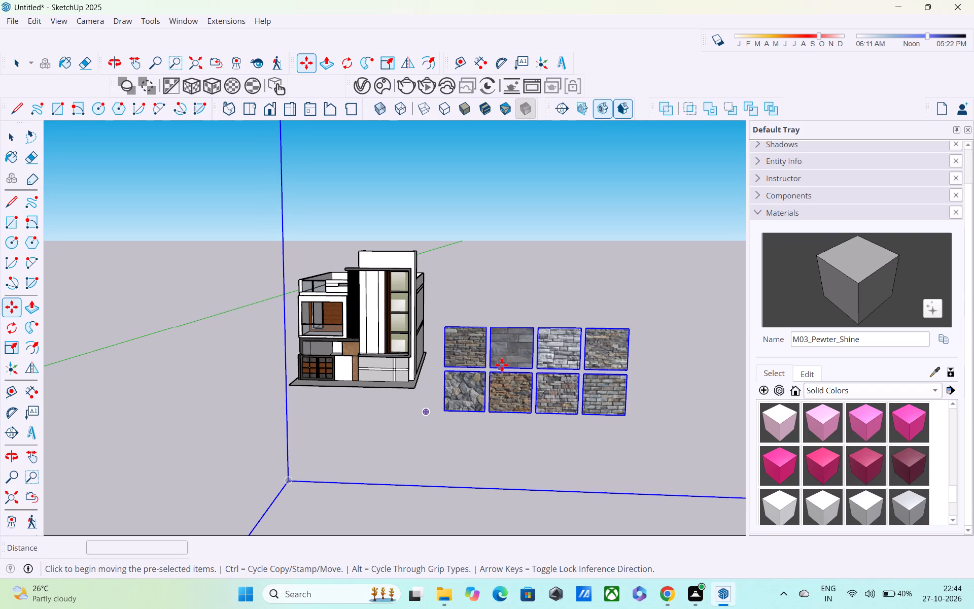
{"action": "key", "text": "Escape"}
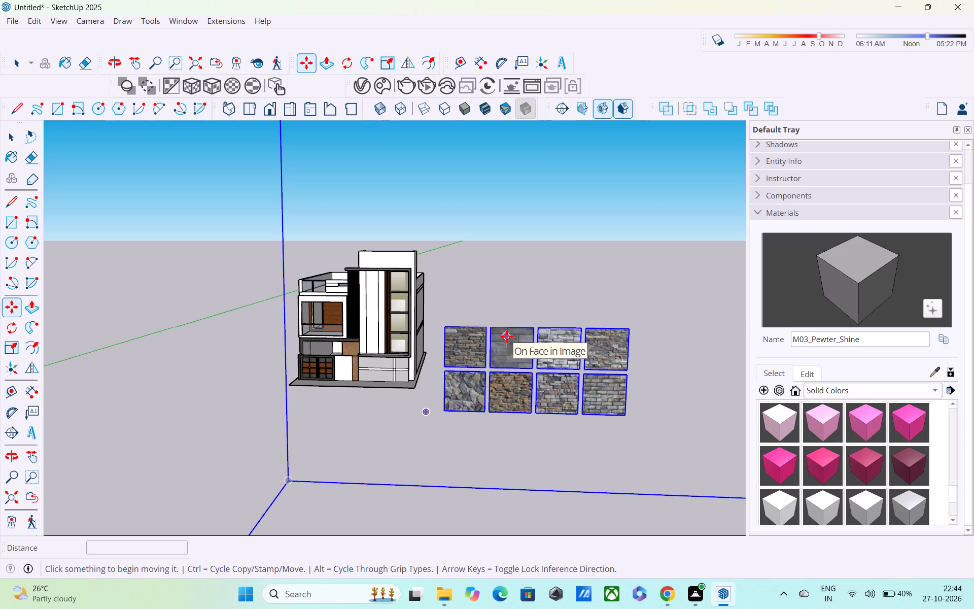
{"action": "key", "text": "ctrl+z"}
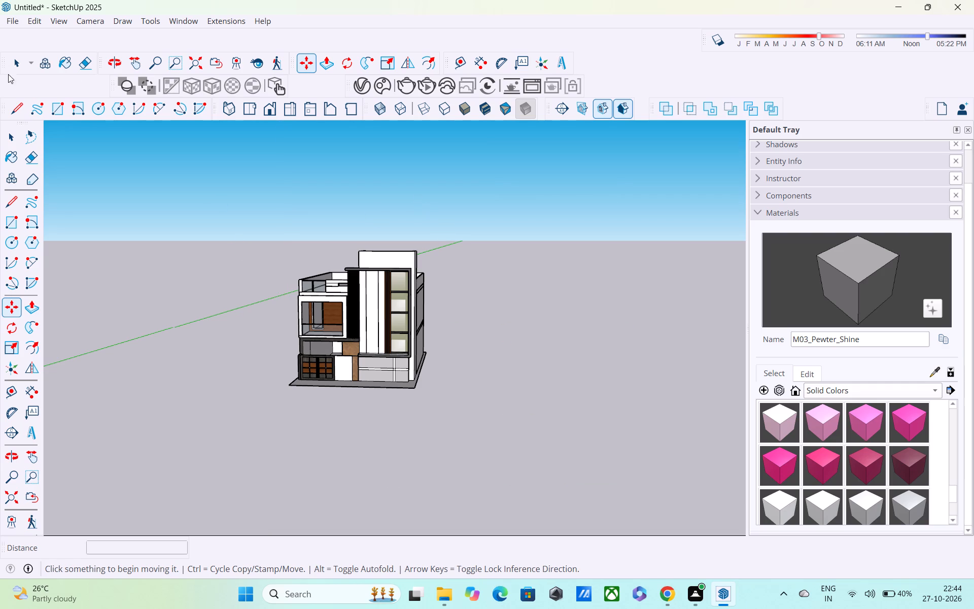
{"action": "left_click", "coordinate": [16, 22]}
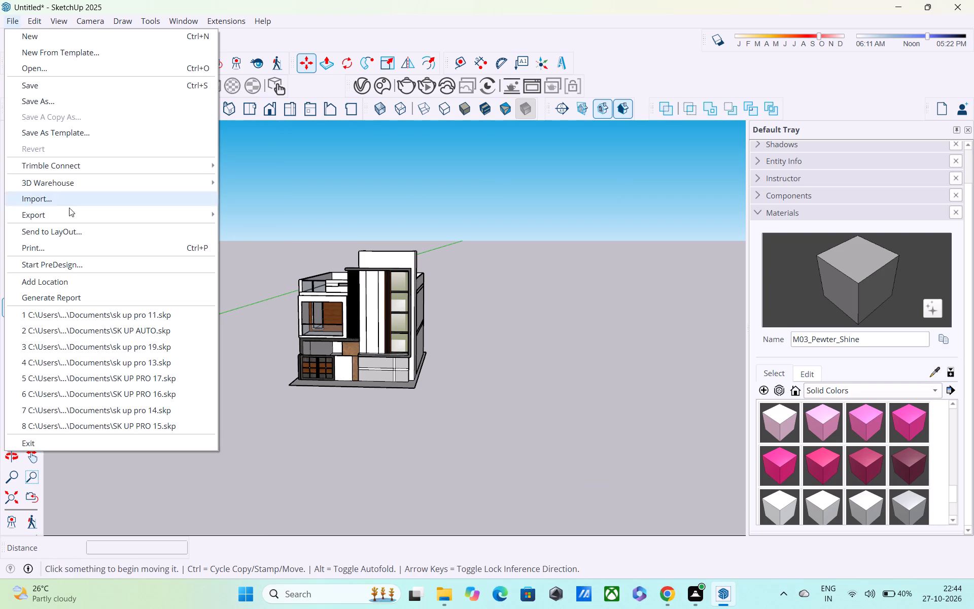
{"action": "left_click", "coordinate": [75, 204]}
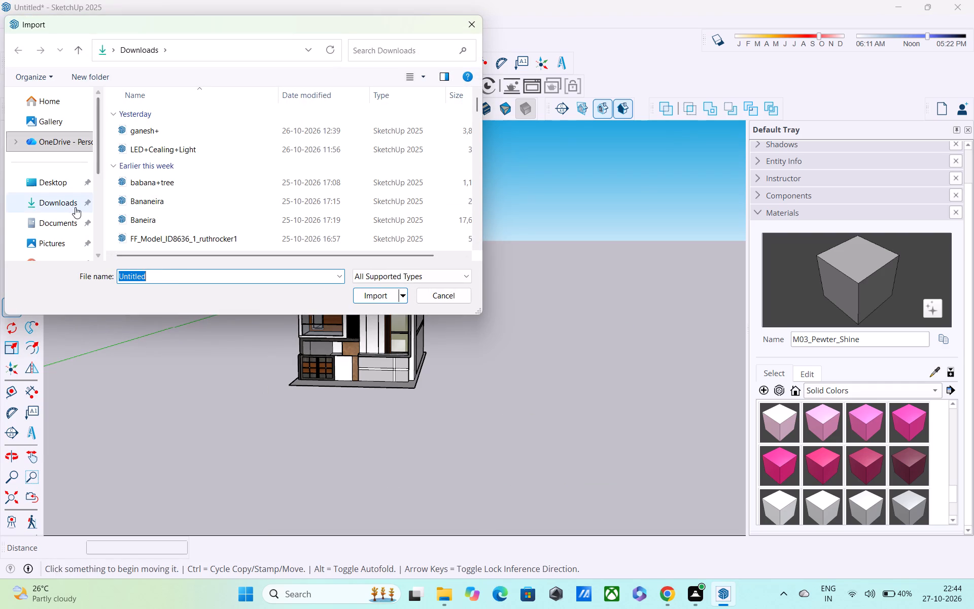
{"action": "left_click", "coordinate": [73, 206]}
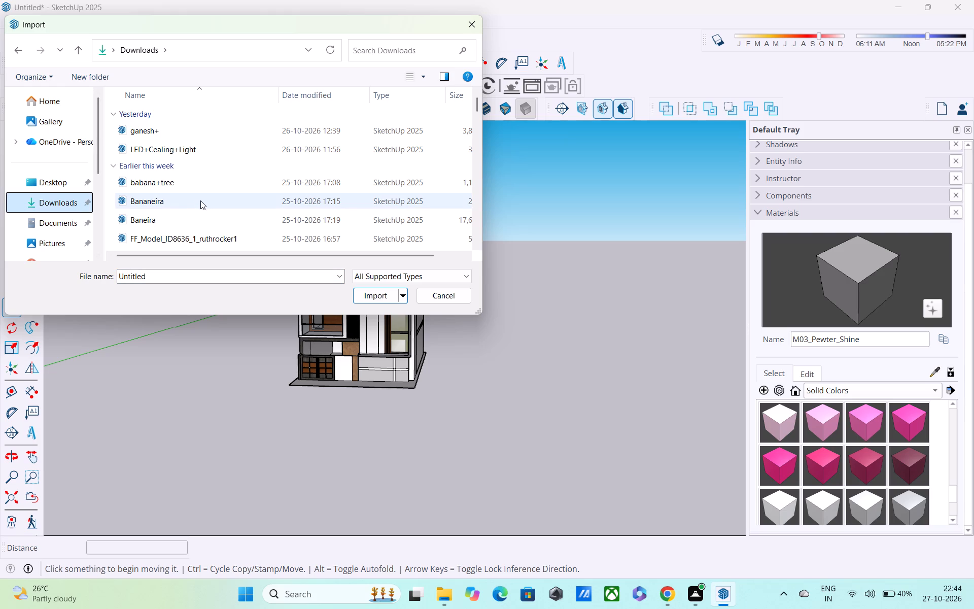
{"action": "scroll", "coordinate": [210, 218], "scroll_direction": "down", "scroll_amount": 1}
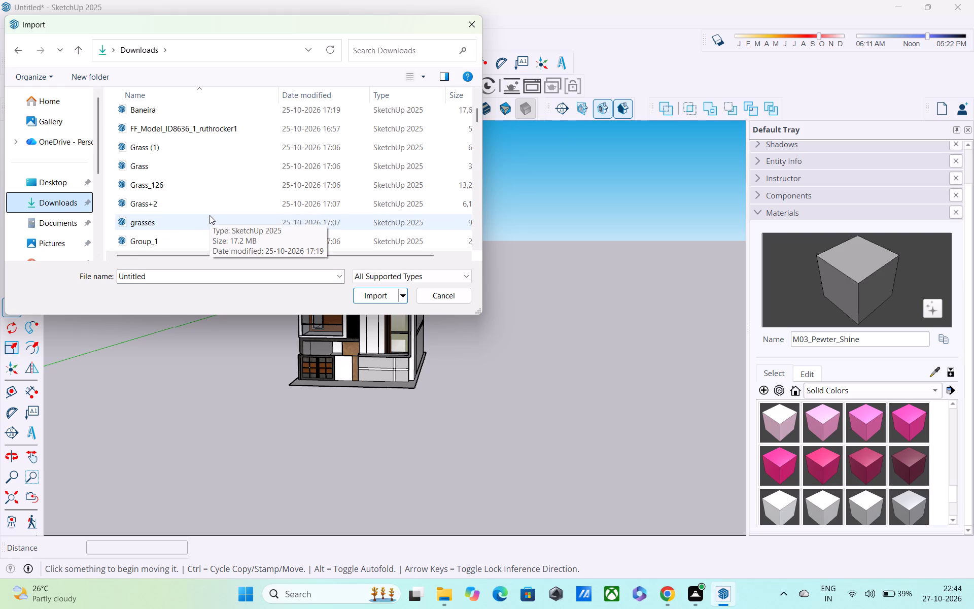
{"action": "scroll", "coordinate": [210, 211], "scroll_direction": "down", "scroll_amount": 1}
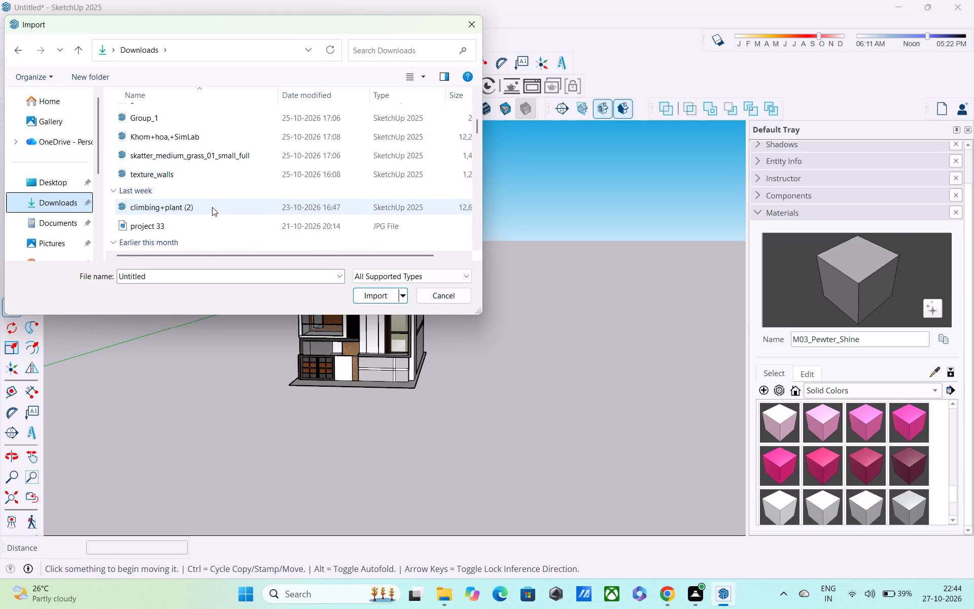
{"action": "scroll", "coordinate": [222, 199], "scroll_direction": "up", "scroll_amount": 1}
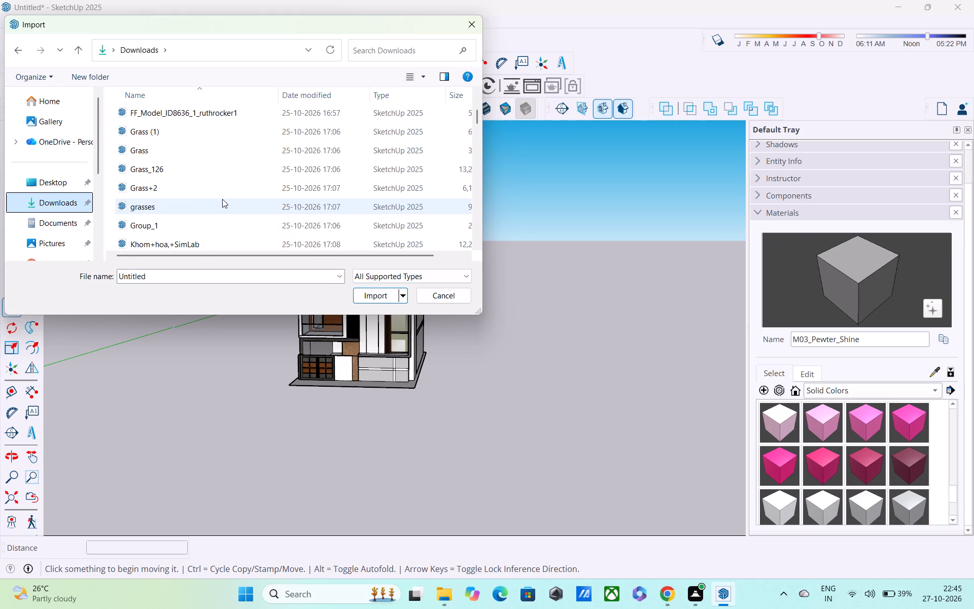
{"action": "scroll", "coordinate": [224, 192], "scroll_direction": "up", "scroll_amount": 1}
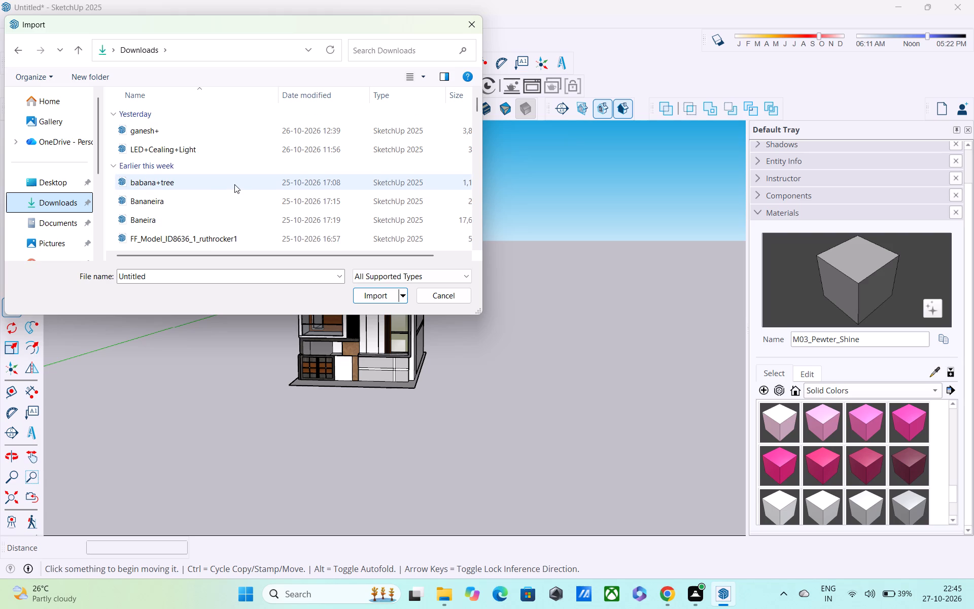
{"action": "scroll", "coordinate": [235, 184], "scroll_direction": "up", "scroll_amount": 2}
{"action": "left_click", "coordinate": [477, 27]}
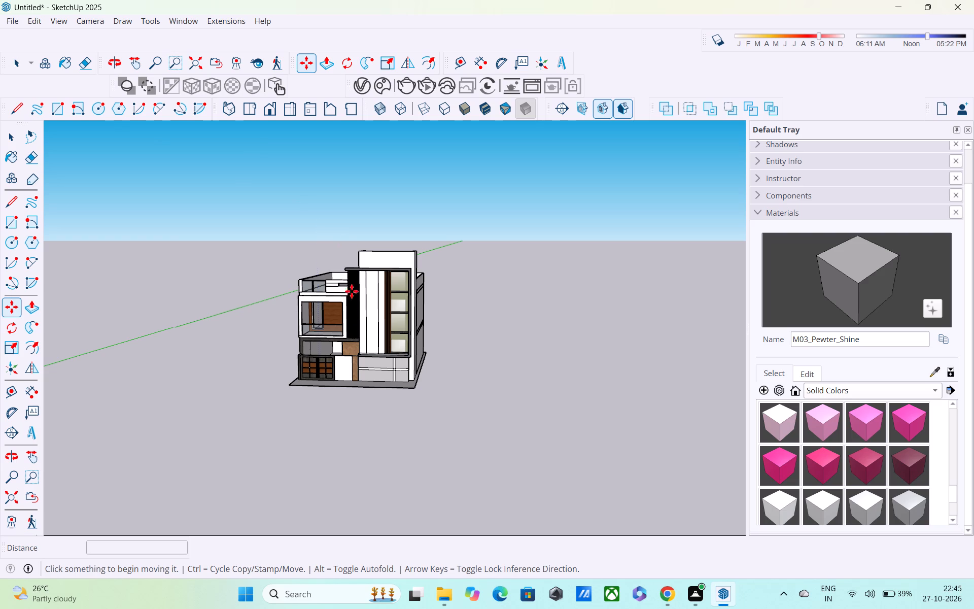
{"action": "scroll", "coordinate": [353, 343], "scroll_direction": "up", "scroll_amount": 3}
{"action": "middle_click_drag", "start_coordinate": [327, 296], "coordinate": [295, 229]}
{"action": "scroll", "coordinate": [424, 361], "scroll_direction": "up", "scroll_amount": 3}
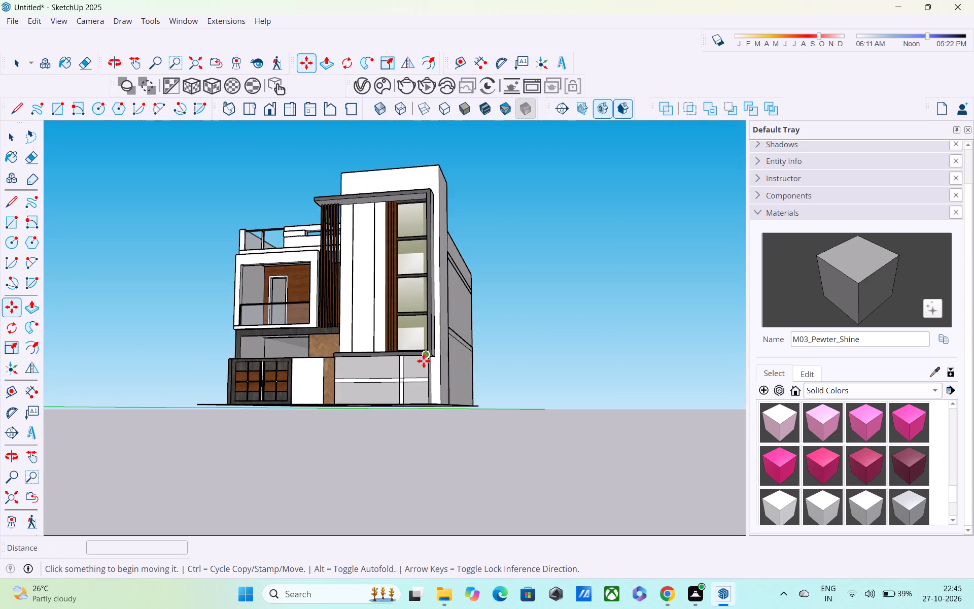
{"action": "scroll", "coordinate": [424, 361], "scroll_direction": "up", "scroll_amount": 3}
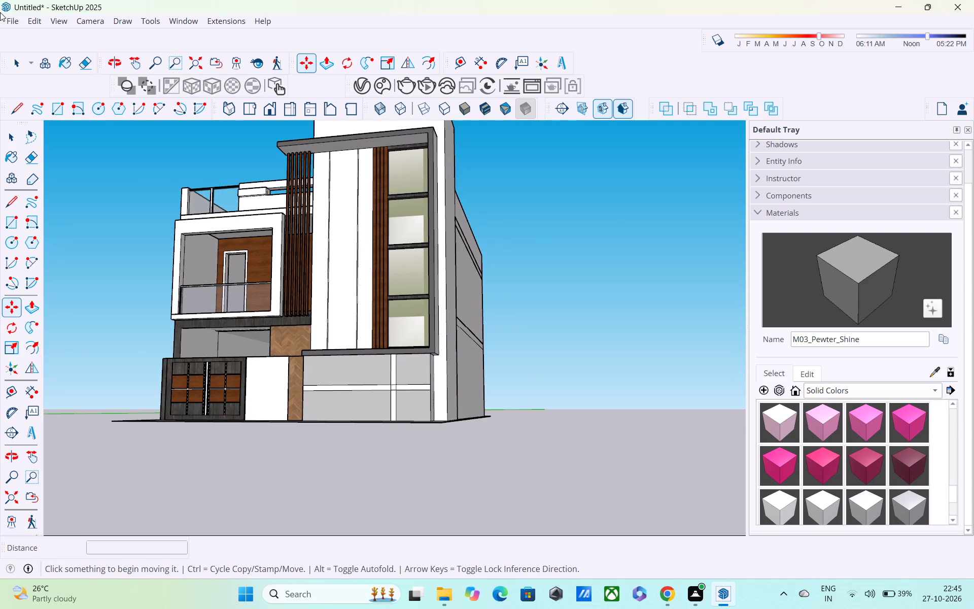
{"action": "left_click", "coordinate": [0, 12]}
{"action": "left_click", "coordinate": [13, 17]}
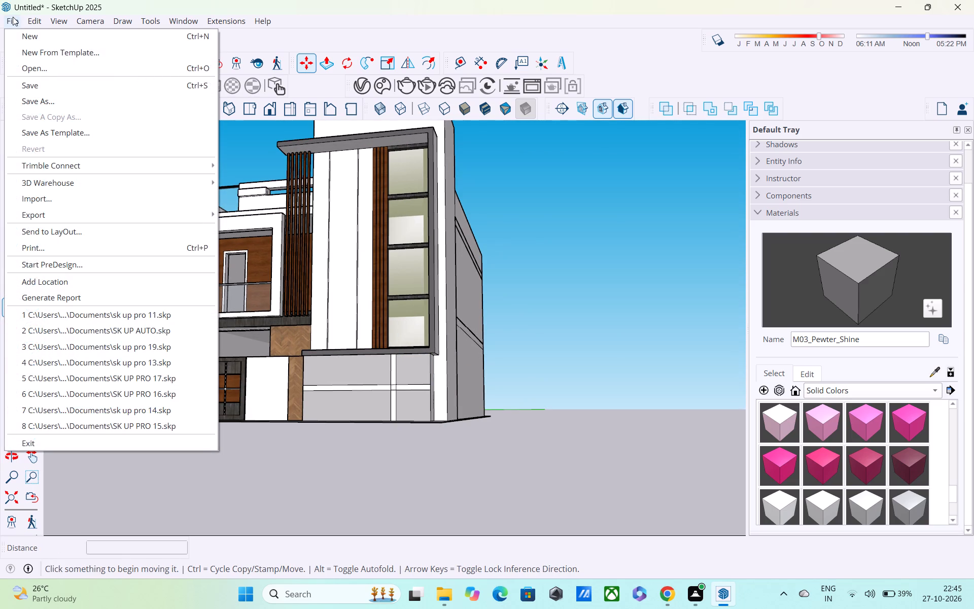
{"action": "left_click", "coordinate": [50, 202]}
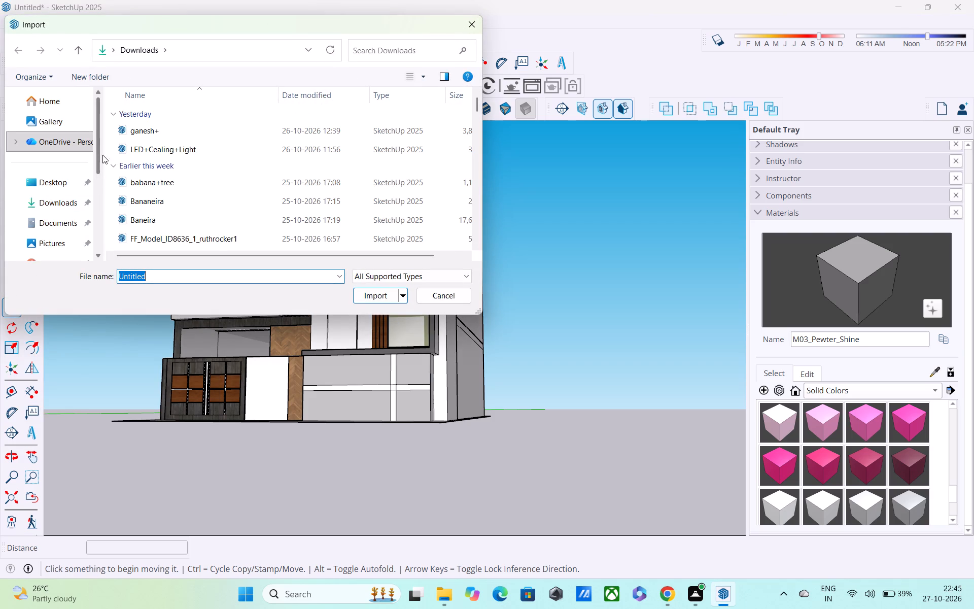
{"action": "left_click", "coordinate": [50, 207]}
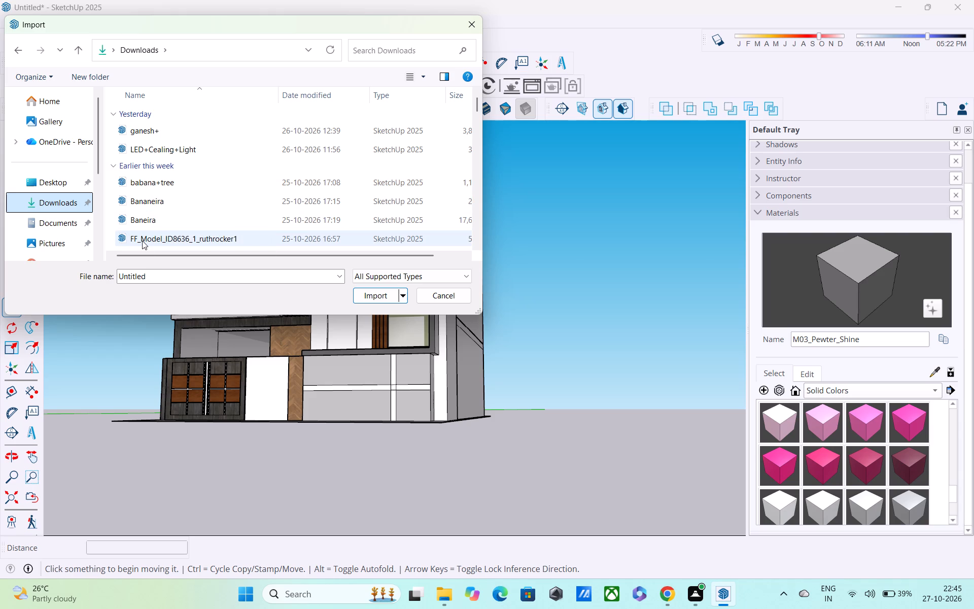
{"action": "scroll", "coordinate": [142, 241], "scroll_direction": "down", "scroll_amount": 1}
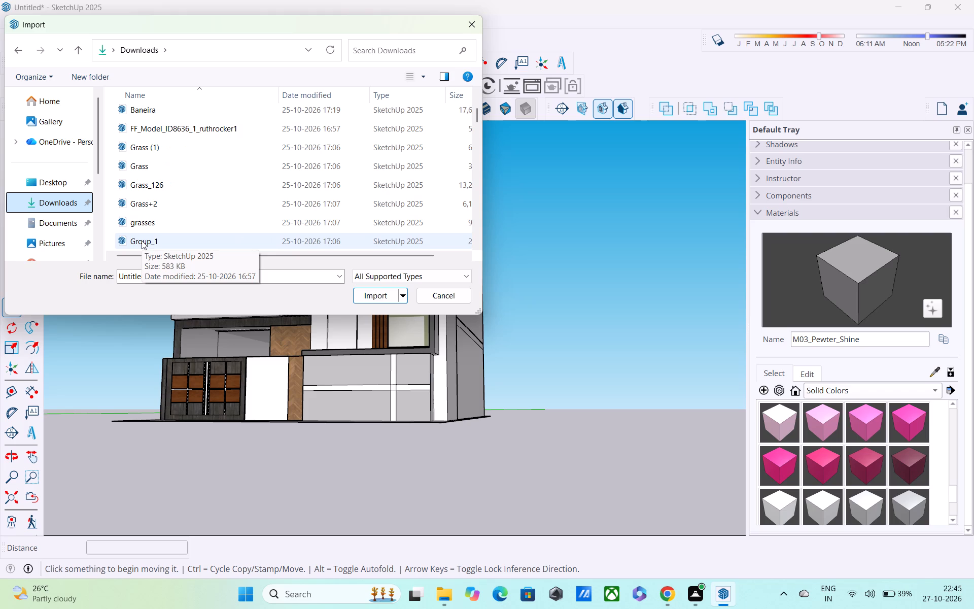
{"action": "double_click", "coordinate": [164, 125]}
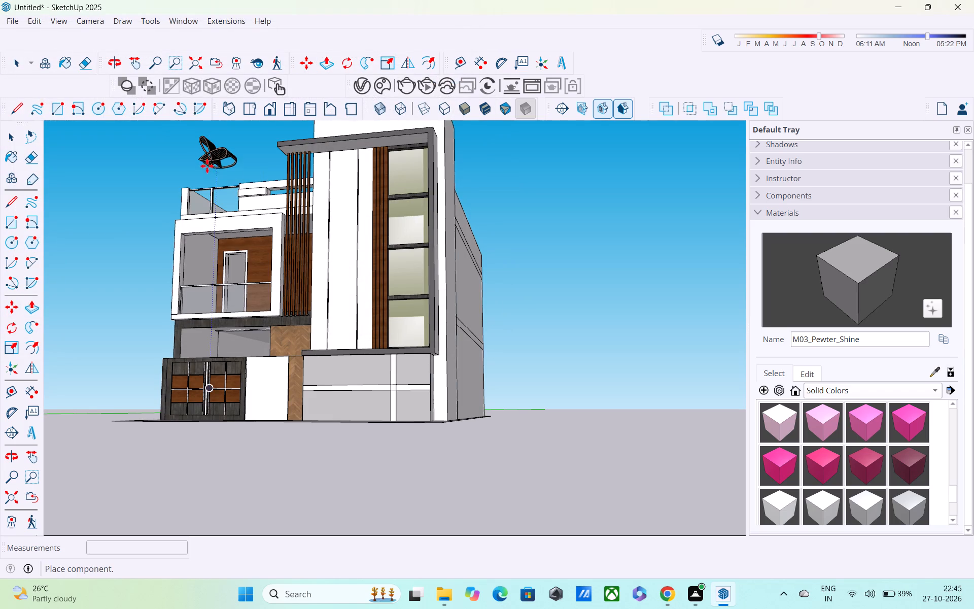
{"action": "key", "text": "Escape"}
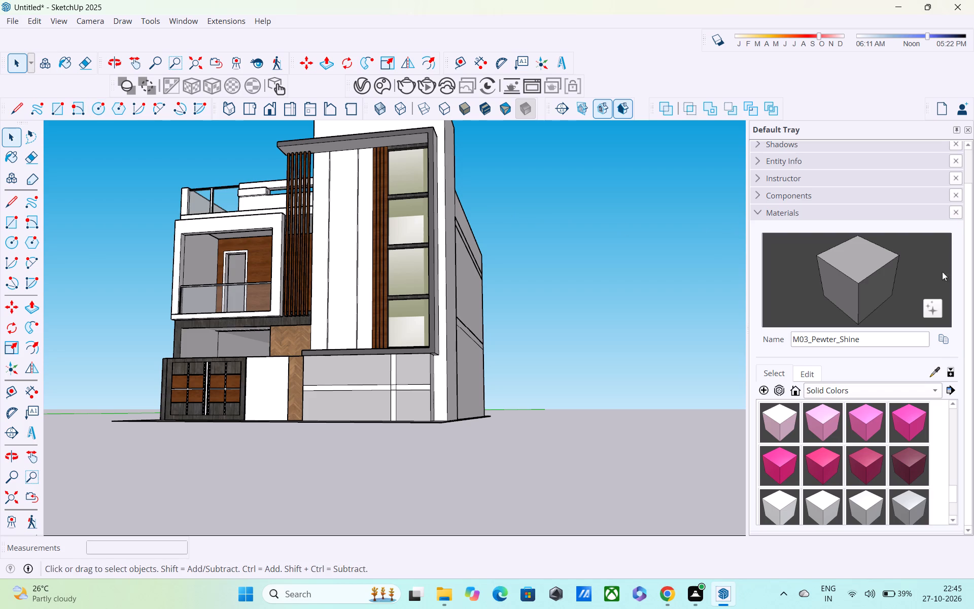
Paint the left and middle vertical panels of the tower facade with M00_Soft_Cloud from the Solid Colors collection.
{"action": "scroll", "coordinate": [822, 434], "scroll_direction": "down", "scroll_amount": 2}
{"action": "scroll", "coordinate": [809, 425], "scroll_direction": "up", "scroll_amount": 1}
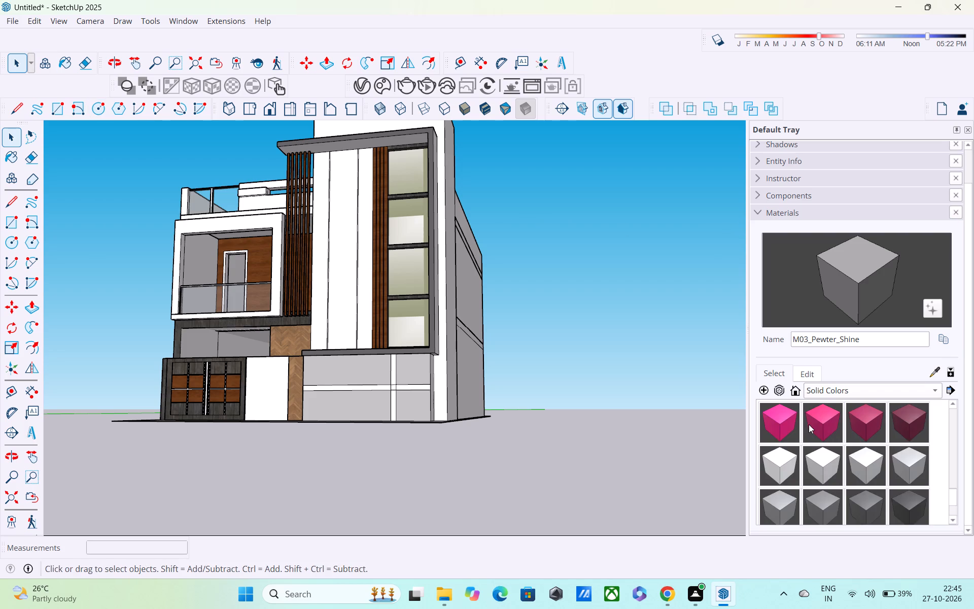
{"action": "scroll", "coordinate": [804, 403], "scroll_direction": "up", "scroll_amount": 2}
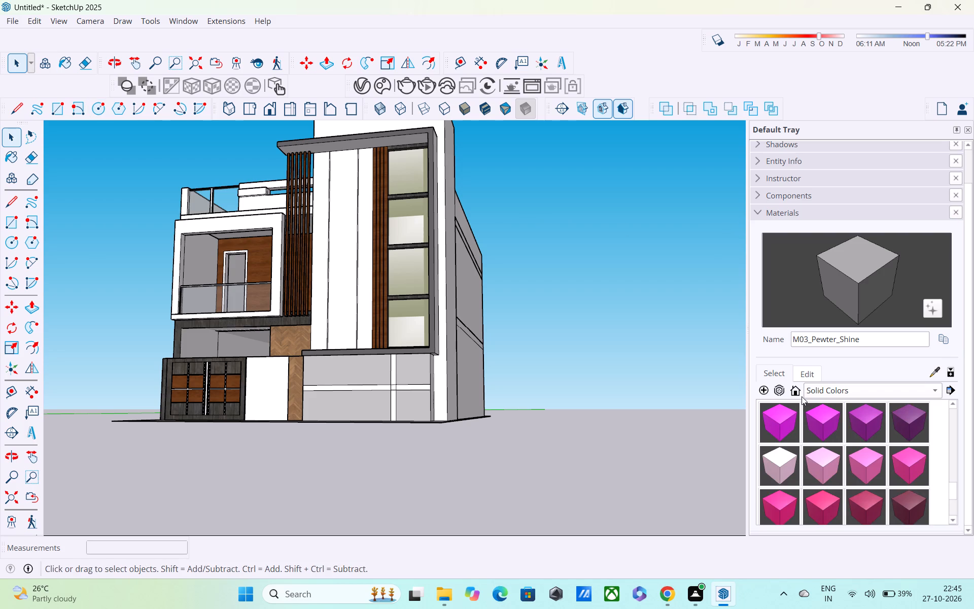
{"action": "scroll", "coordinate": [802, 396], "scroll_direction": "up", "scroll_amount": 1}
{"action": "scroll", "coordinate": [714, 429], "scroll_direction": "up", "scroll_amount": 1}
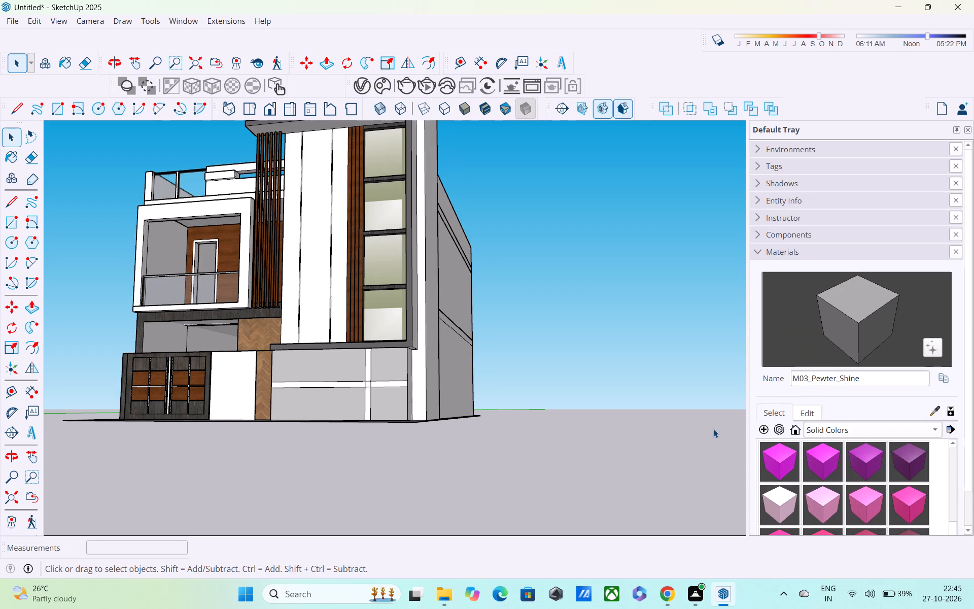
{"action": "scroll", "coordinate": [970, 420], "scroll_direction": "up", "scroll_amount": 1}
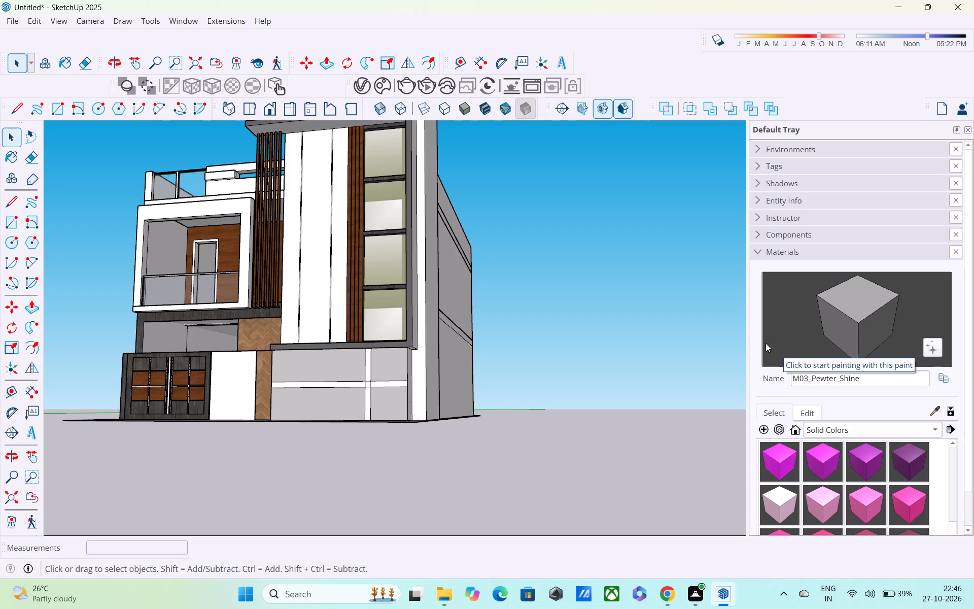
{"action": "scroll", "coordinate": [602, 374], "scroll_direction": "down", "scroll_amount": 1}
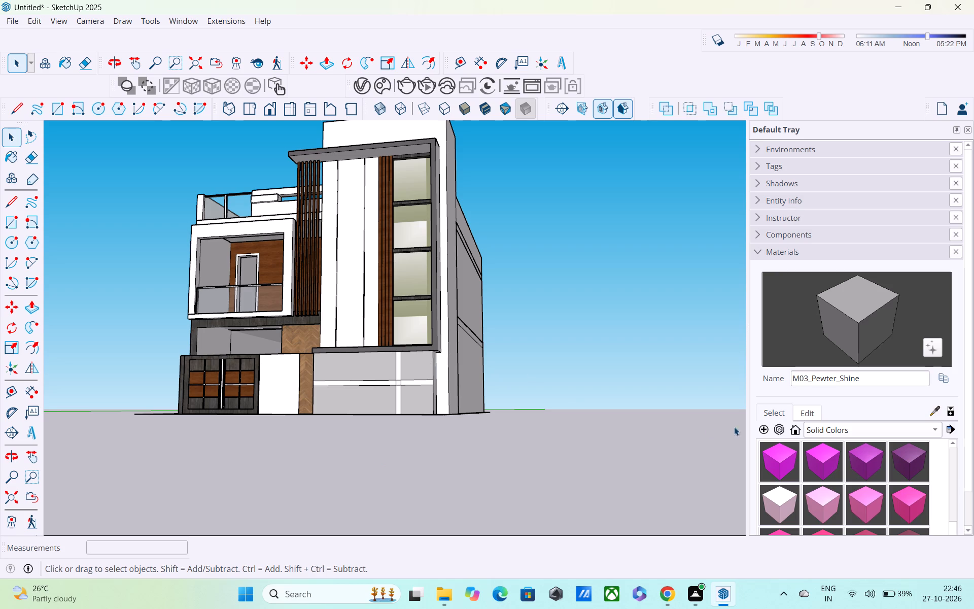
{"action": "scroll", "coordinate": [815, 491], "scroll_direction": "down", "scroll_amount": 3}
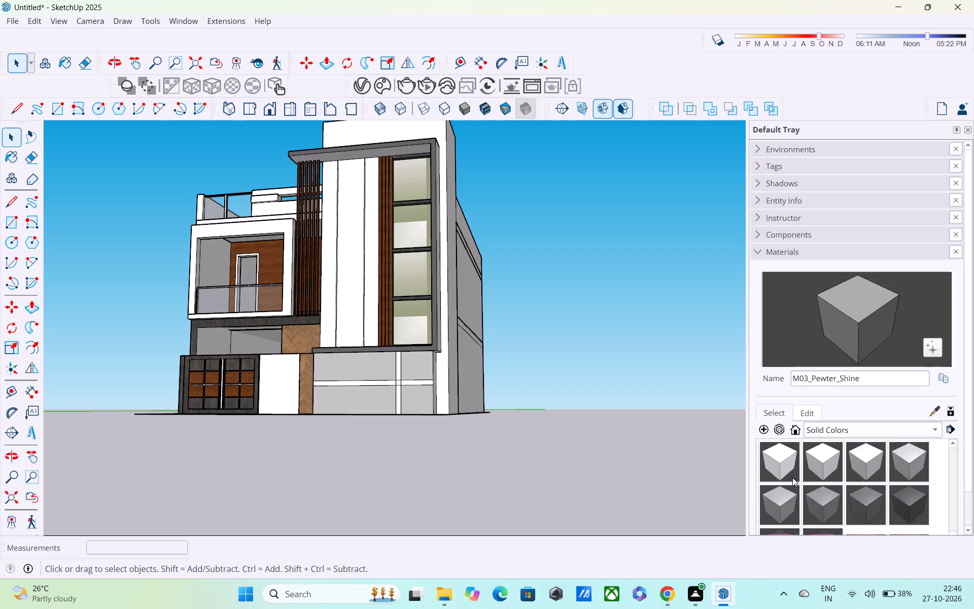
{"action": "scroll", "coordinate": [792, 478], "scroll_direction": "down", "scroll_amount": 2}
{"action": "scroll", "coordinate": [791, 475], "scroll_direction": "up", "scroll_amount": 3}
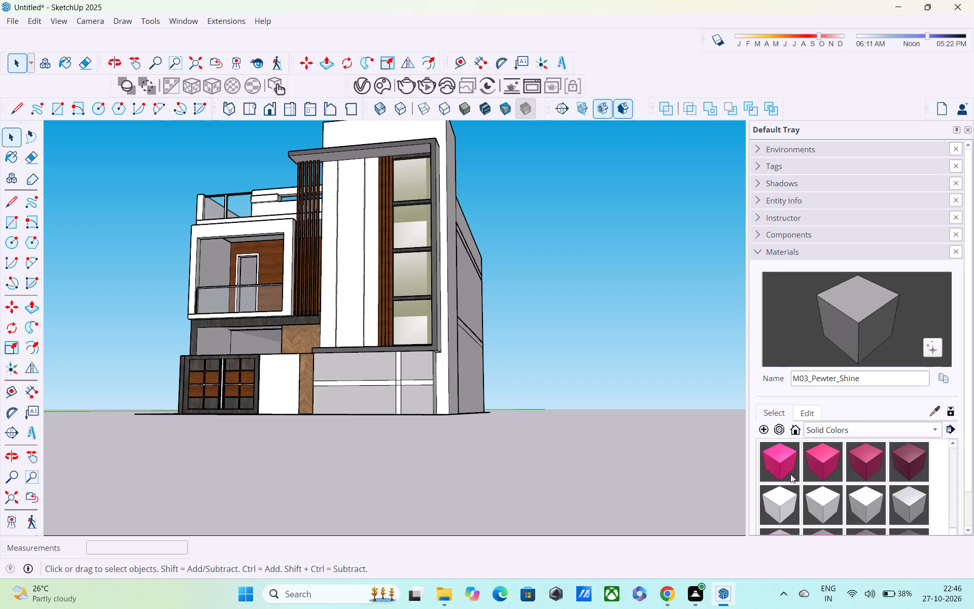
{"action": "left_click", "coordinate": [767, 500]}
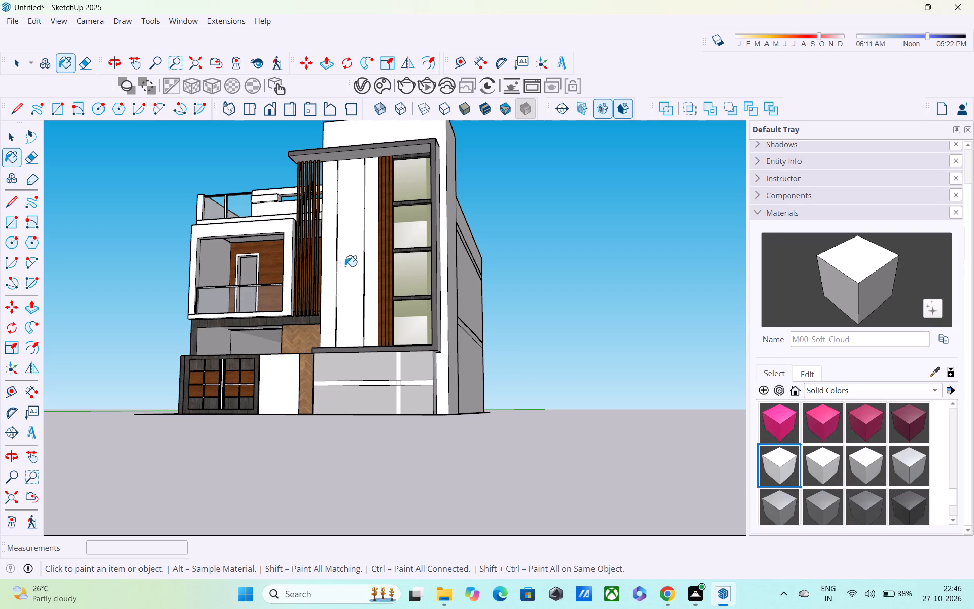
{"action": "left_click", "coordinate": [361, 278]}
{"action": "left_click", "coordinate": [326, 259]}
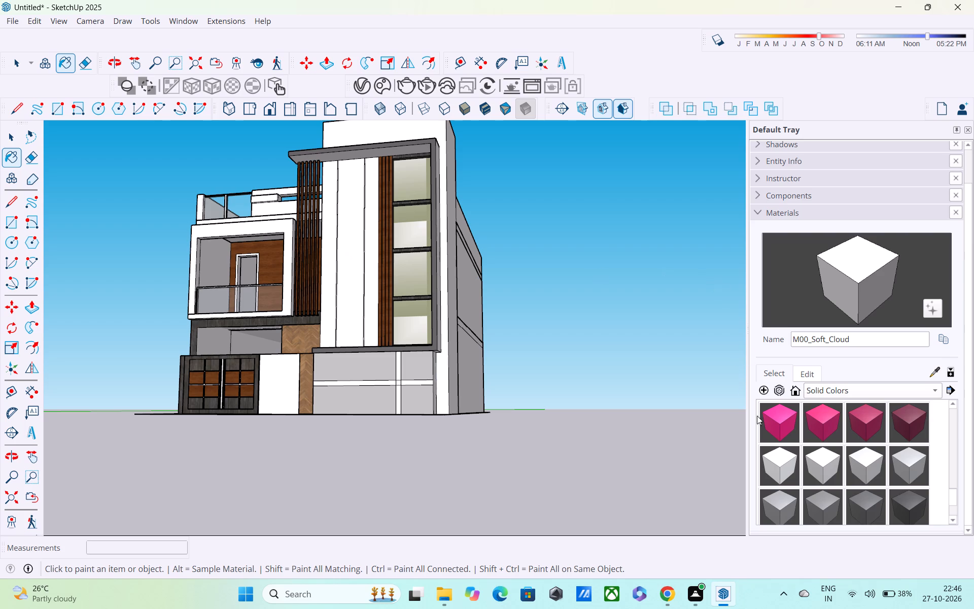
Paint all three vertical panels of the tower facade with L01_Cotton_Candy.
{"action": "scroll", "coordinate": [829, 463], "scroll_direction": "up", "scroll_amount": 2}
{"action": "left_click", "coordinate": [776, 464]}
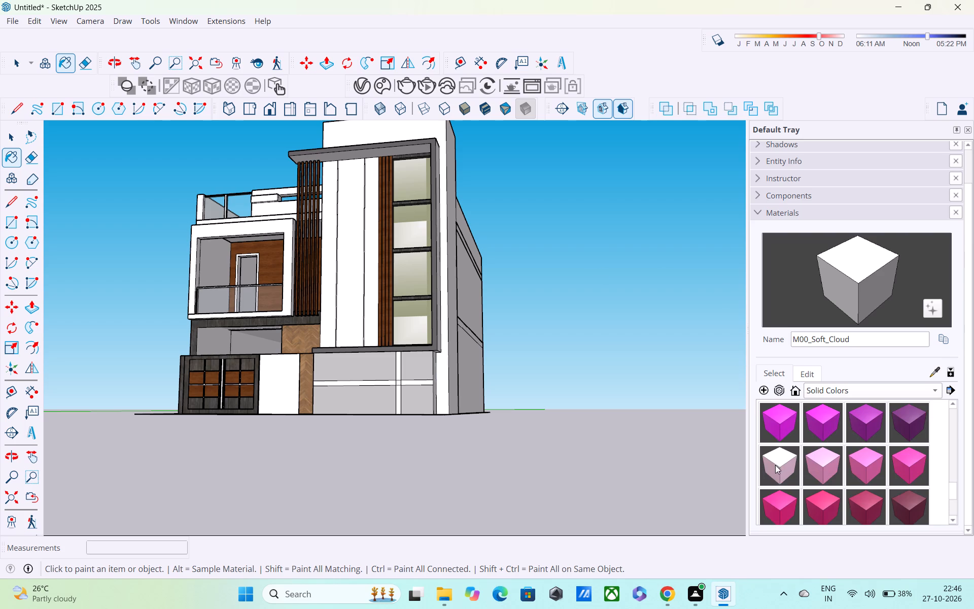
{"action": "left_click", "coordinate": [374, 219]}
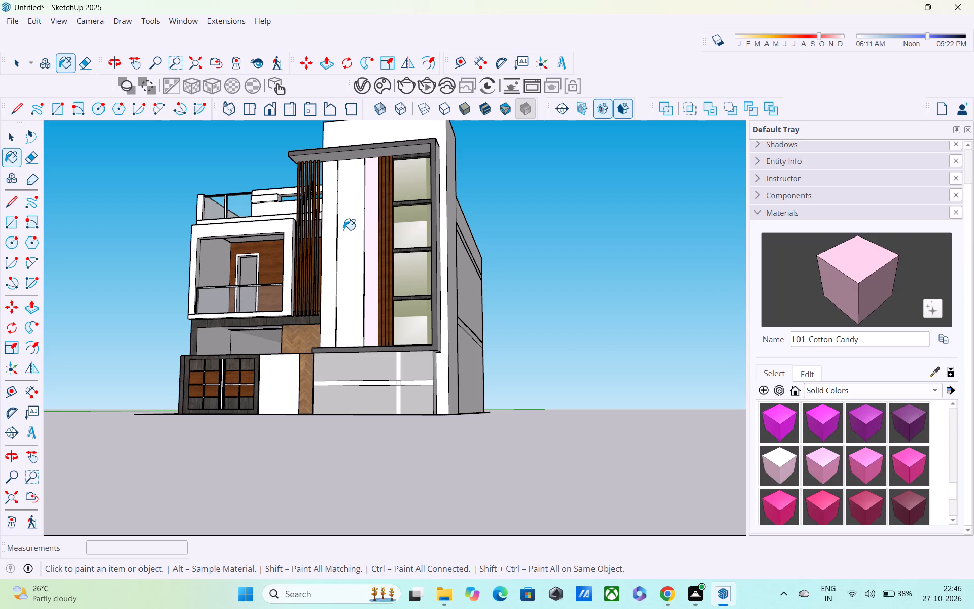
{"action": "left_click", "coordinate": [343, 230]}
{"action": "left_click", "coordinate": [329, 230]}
Repaint all three vertical panels of the tower facade with F01_Seafoam_Drift from the Solid Colors collection.
{"action": "middle_click_drag", "start_coordinate": [457, 264], "coordinate": [474, 282]}
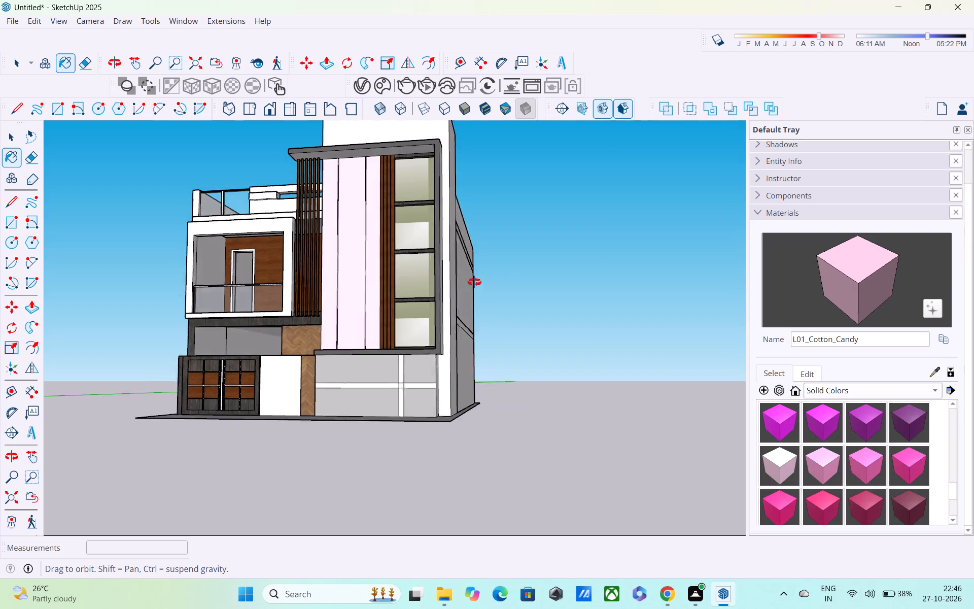
{"action": "middle_click_drag", "start_coordinate": [474, 282], "coordinate": [542, 323]}
{"action": "scroll", "coordinate": [816, 437], "scroll_direction": "up", "scroll_amount": 2}
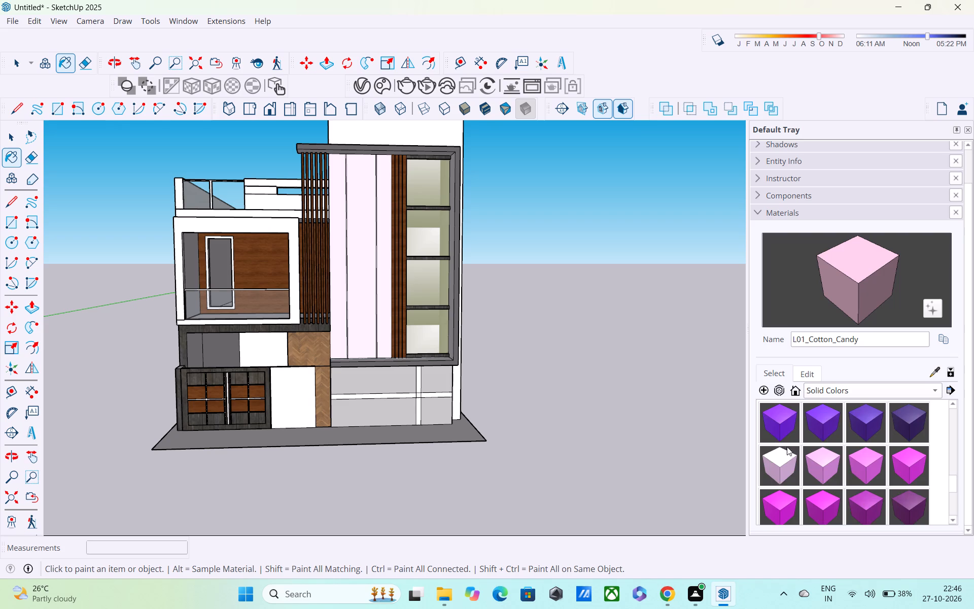
{"action": "scroll", "coordinate": [782, 450], "scroll_direction": "up", "scroll_amount": 4}
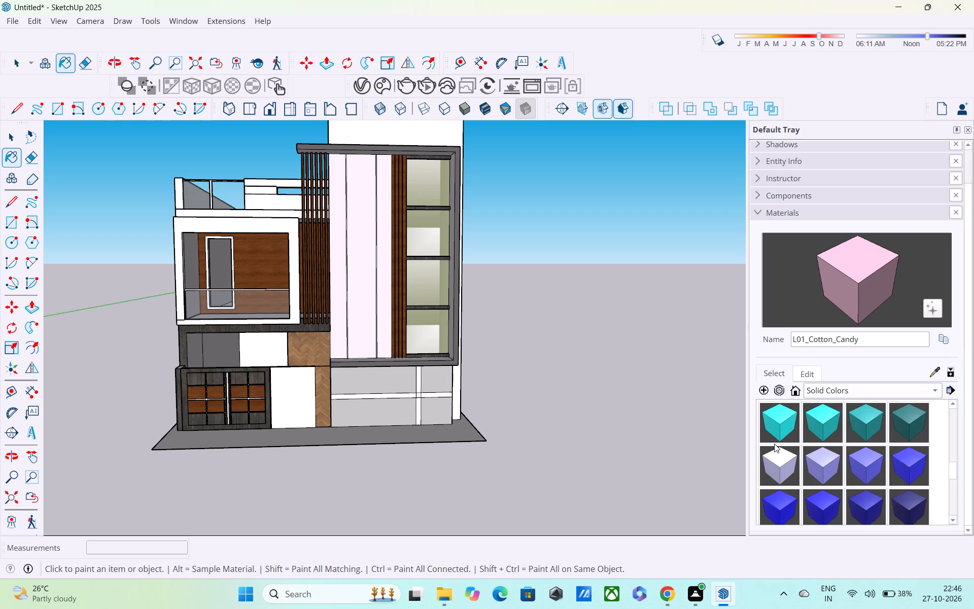
{"action": "scroll", "coordinate": [774, 441], "scroll_direction": "up", "scroll_amount": 5}
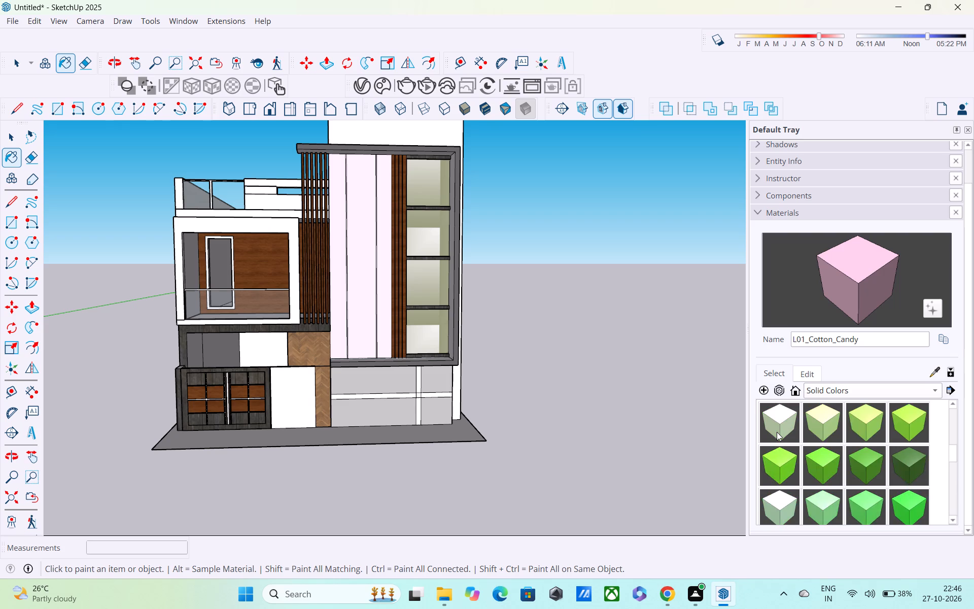
{"action": "scroll", "coordinate": [777, 432], "scroll_direction": "up", "scroll_amount": 1}
{"action": "left_click", "coordinate": [777, 468]}
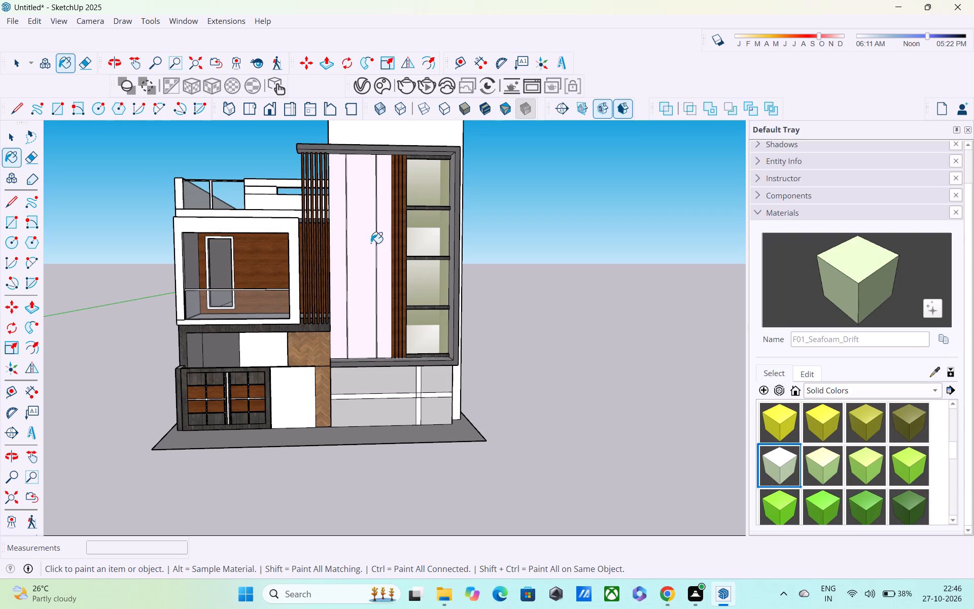
{"action": "left_click", "coordinate": [363, 240]}
{"action": "left_click", "coordinate": [336, 239]}
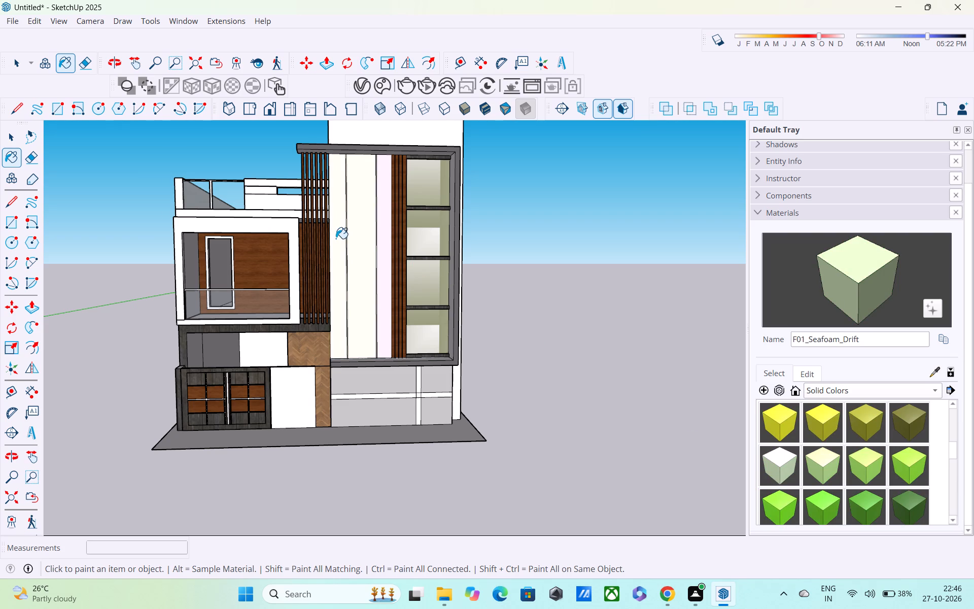
{"action": "left_click", "coordinate": [386, 217]}
Paint the four grooved ground-floor wall panels and the plain wall beside the gate with F01_Seafoam_Drift.
{"action": "middle_click_drag", "start_coordinate": [387, 275], "coordinate": [263, 184]}
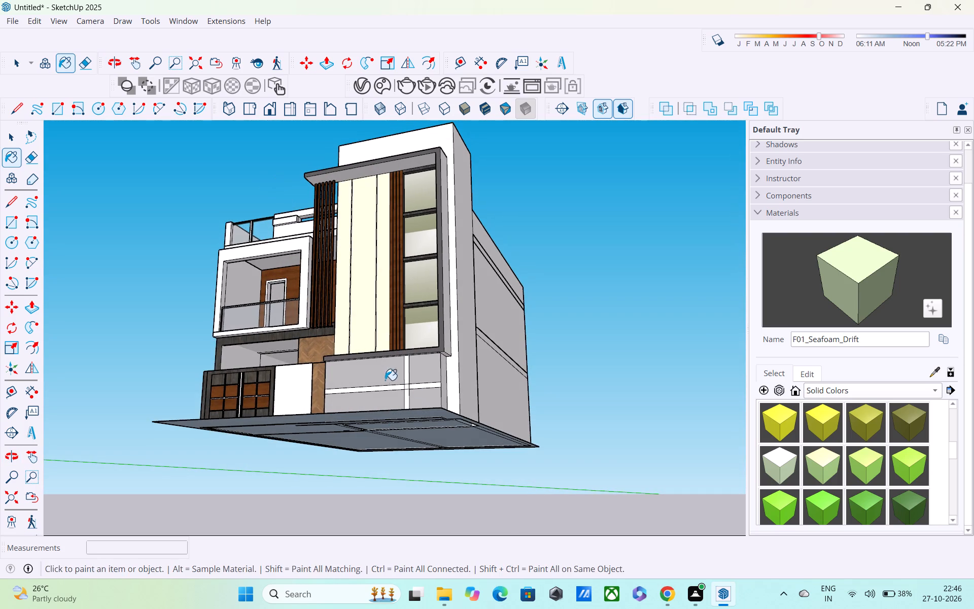
{"action": "left_click", "coordinate": [374, 373]}
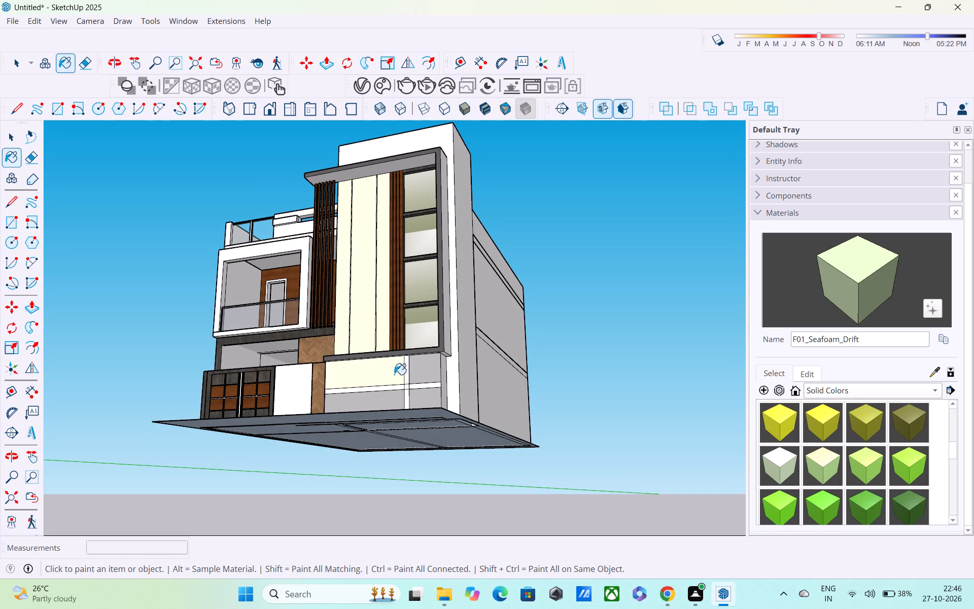
{"action": "left_click", "coordinate": [420, 375]}
{"action": "left_click", "coordinate": [373, 406]}
{"action": "left_click", "coordinate": [443, 395]}
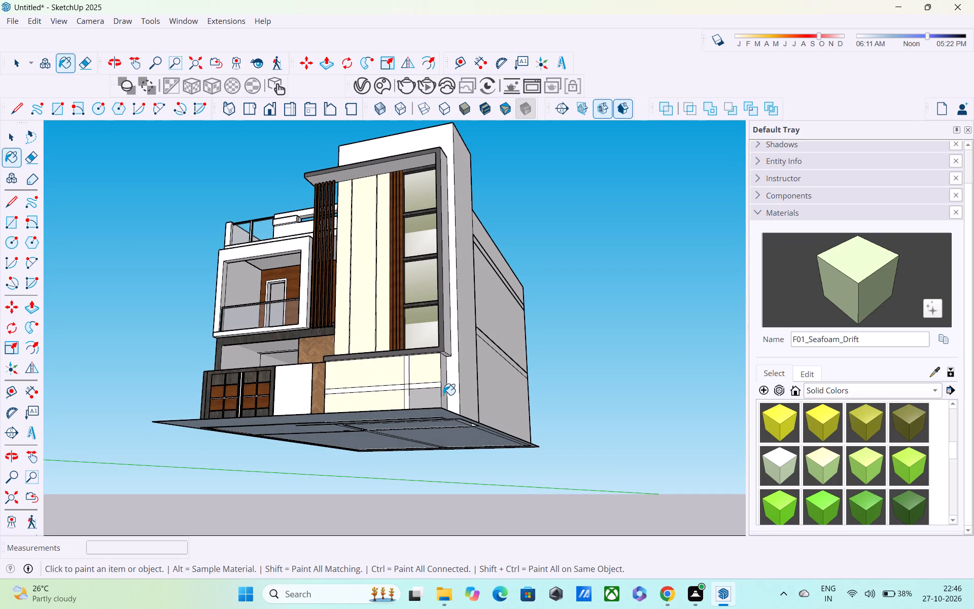
{"action": "left_click", "coordinate": [434, 396]}
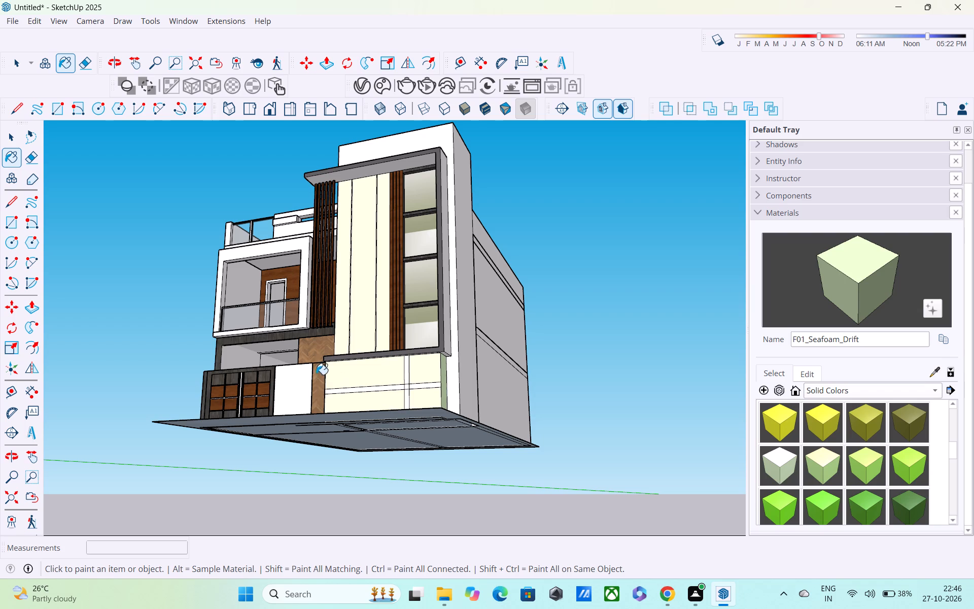
{"action": "left_click", "coordinate": [296, 386]}
Paint the first-floor balcony's projecting frame with F01_Seafoam_Drift.
{"action": "middle_click_drag", "start_coordinate": [308, 395], "coordinate": [402, 448]}
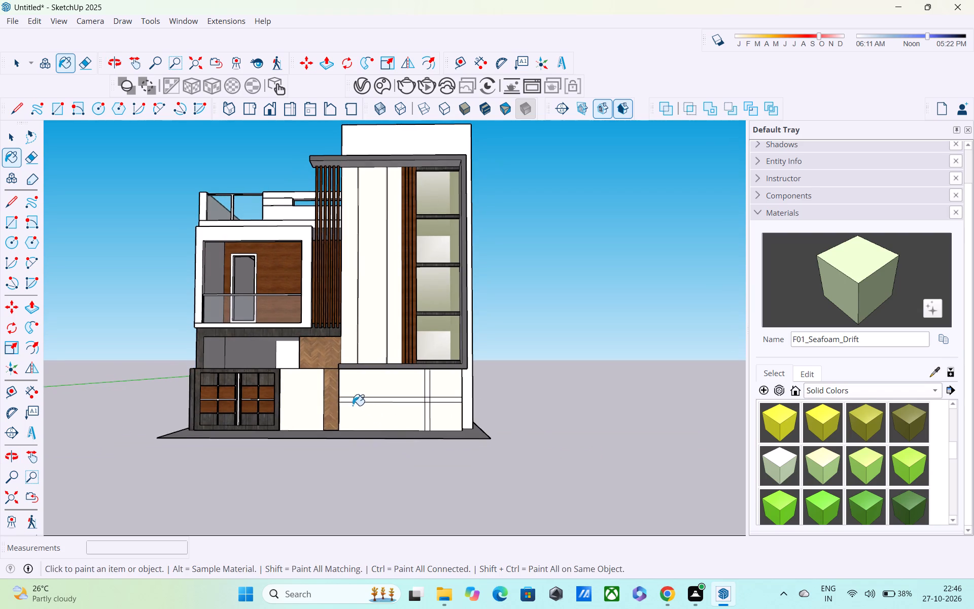
{"action": "scroll", "coordinate": [284, 341], "scroll_direction": "up", "scroll_amount": 3}
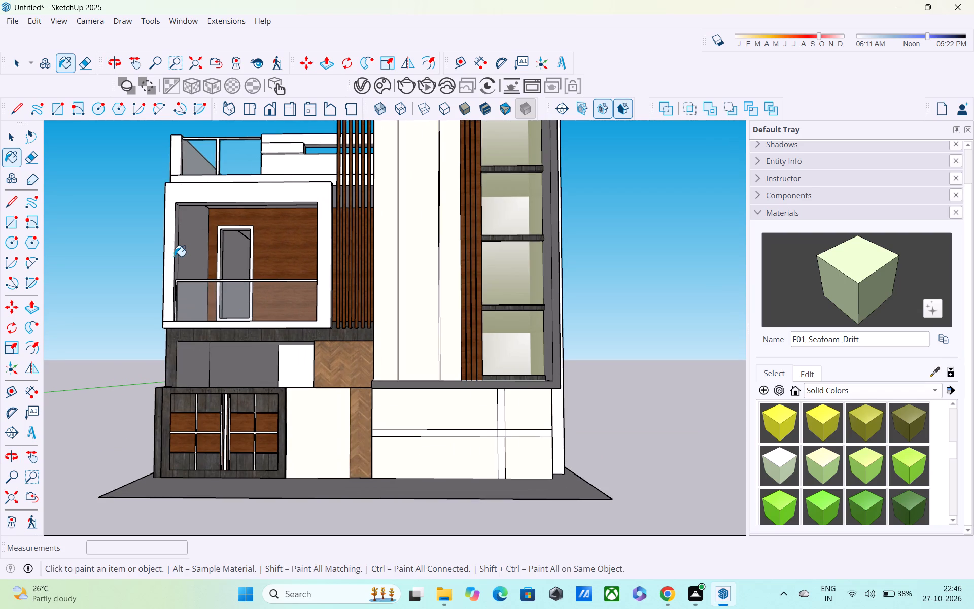
{"action": "left_click", "coordinate": [168, 252]}
{"action": "left_click", "coordinate": [175, 328]}
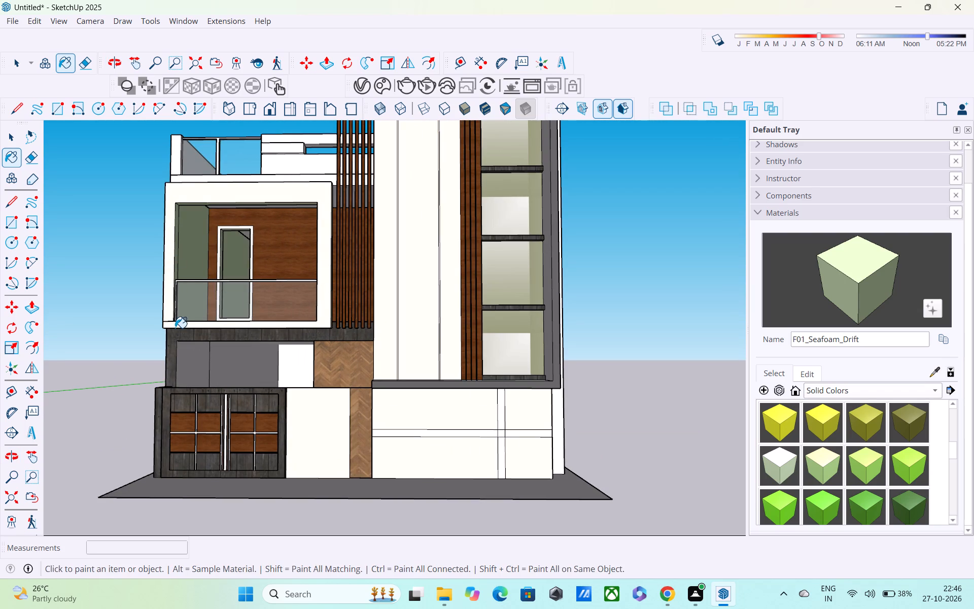
{"action": "left_click", "coordinate": [323, 233]}
Paint the tower's corner column, front and side faces, and the lower section of the adjoining side wall with F01_Seafoam_Drift.
{"action": "middle_click_drag", "start_coordinate": [341, 231], "coordinate": [482, 368]}
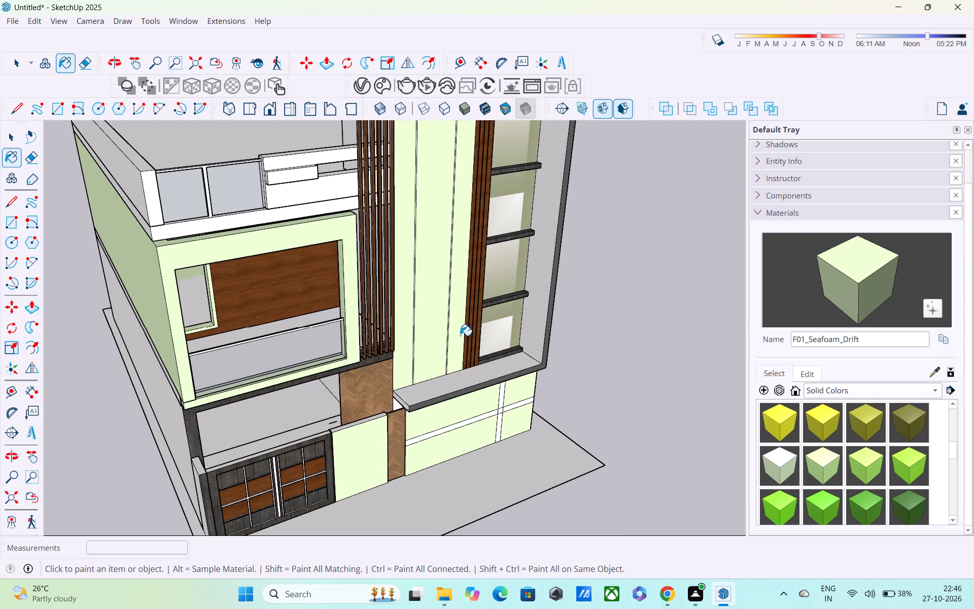
{"action": "middle_click_drag", "start_coordinate": [616, 349], "coordinate": [596, 220]}
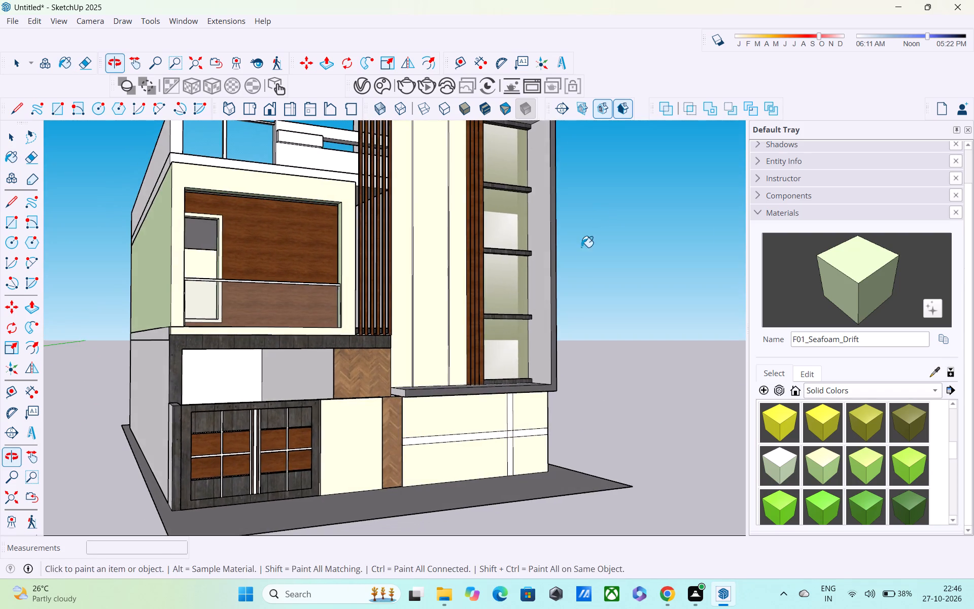
{"action": "middle_click_drag", "start_coordinate": [577, 298], "coordinate": [328, 295]}
{"action": "scroll", "coordinate": [641, 353], "scroll_direction": "up", "scroll_amount": 2}
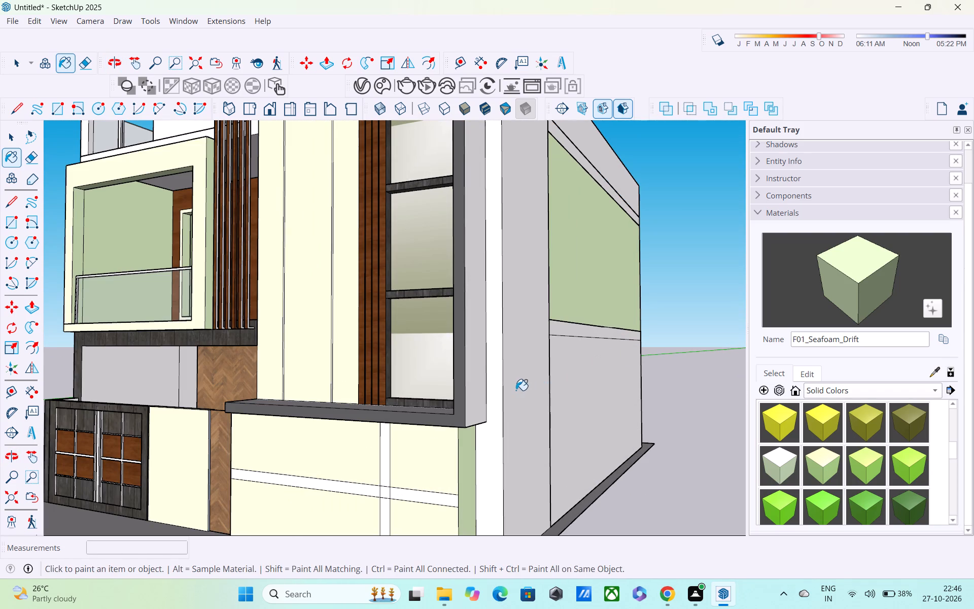
{"action": "left_click", "coordinate": [515, 390]}
{"action": "left_click", "coordinate": [576, 362]}
{"action": "left_click", "coordinate": [495, 394]}
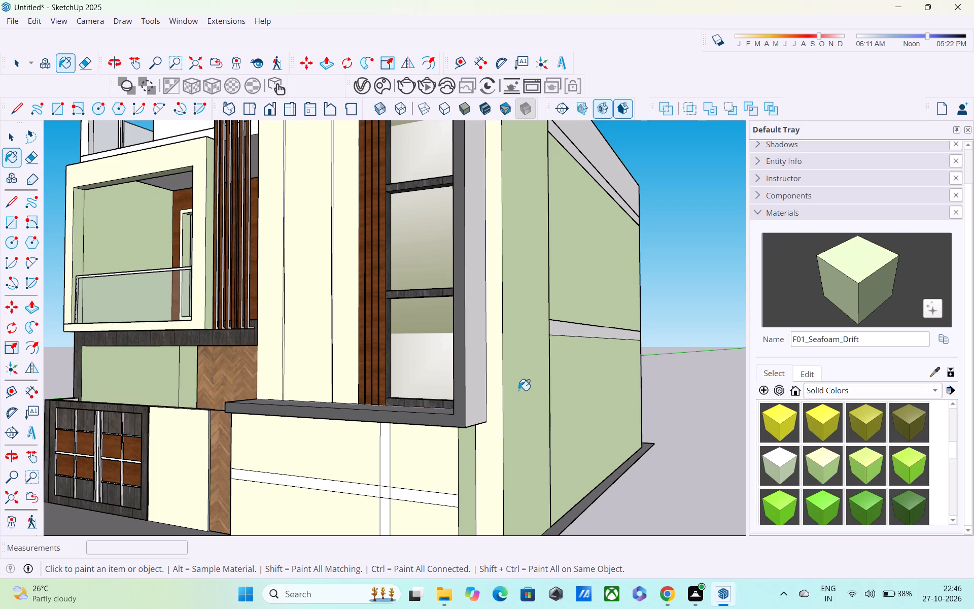
Paint the side wall's top band and the outer side of the tower's projecting window frame with F01_Seafoam_Drift.
{"action": "middle_click_drag", "start_coordinate": [513, 406], "coordinate": [314, 456]}
{"action": "scroll", "coordinate": [320, 435], "scroll_direction": "down", "scroll_amount": 6}
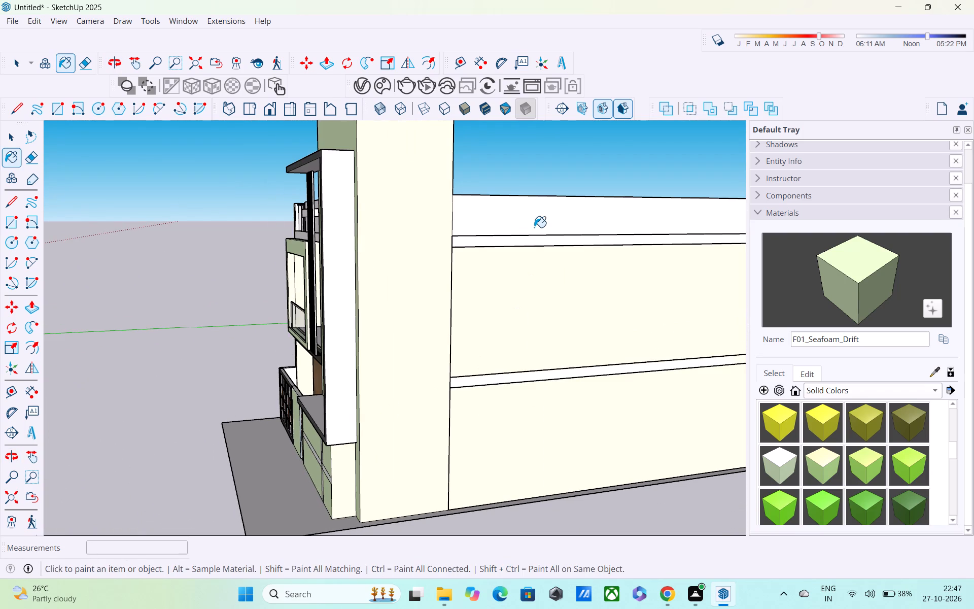
{"action": "left_click", "coordinate": [534, 227]}
{"action": "left_click", "coordinate": [524, 247]}
{"action": "left_click", "coordinate": [344, 309]}
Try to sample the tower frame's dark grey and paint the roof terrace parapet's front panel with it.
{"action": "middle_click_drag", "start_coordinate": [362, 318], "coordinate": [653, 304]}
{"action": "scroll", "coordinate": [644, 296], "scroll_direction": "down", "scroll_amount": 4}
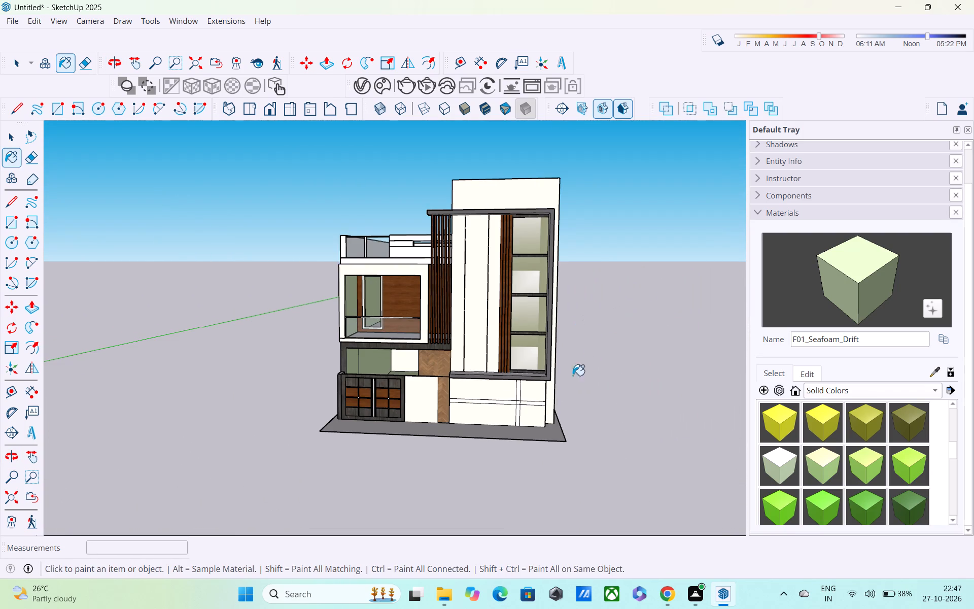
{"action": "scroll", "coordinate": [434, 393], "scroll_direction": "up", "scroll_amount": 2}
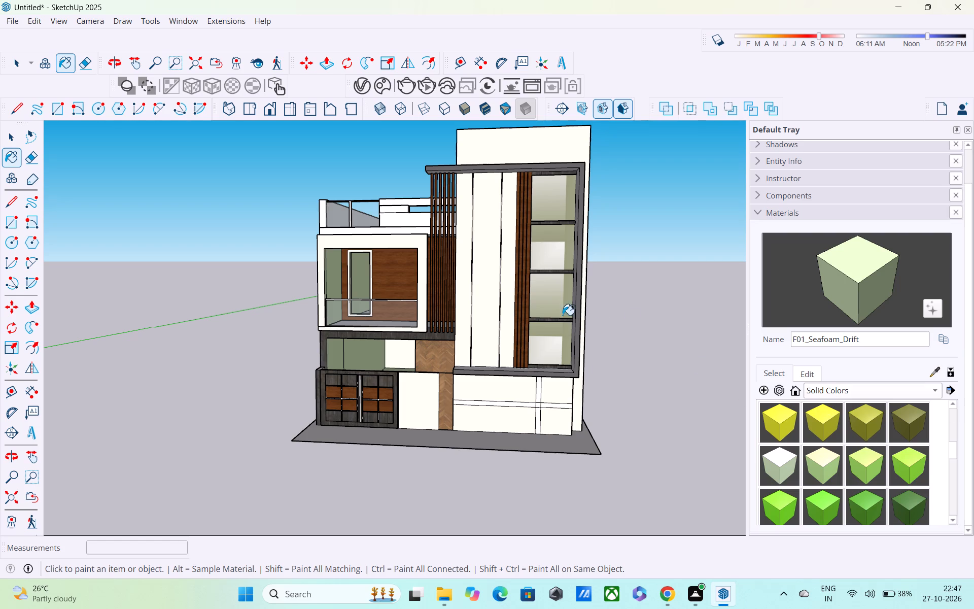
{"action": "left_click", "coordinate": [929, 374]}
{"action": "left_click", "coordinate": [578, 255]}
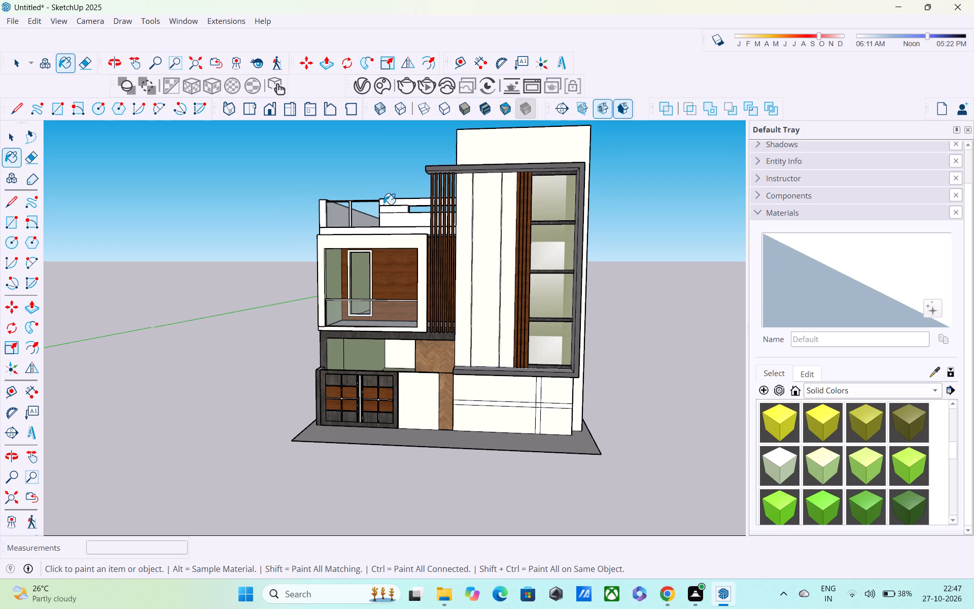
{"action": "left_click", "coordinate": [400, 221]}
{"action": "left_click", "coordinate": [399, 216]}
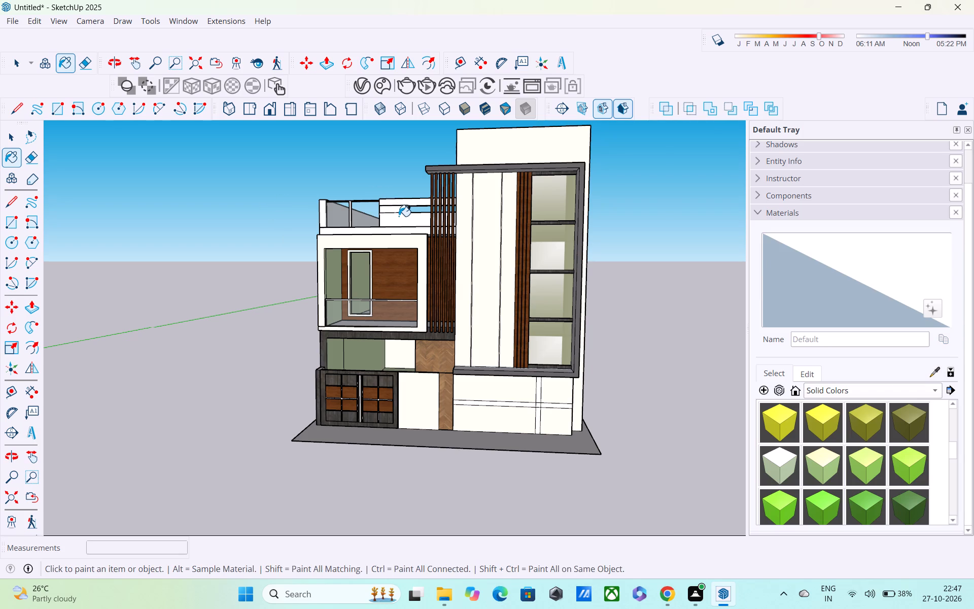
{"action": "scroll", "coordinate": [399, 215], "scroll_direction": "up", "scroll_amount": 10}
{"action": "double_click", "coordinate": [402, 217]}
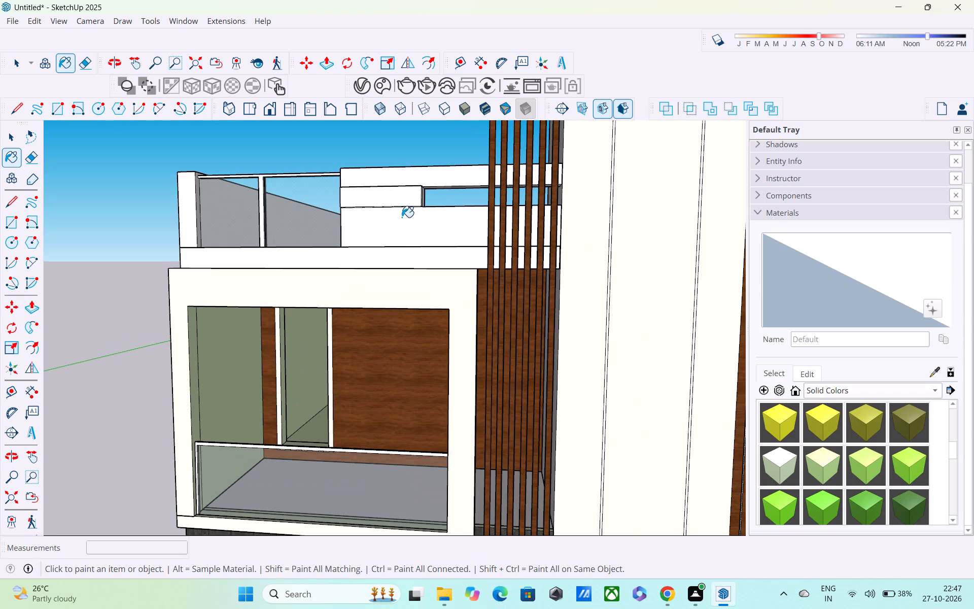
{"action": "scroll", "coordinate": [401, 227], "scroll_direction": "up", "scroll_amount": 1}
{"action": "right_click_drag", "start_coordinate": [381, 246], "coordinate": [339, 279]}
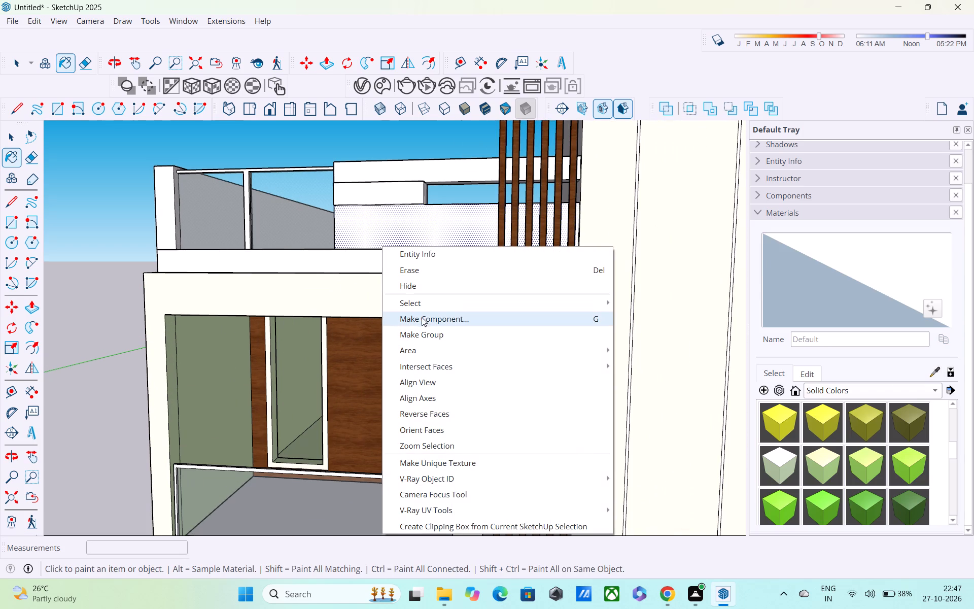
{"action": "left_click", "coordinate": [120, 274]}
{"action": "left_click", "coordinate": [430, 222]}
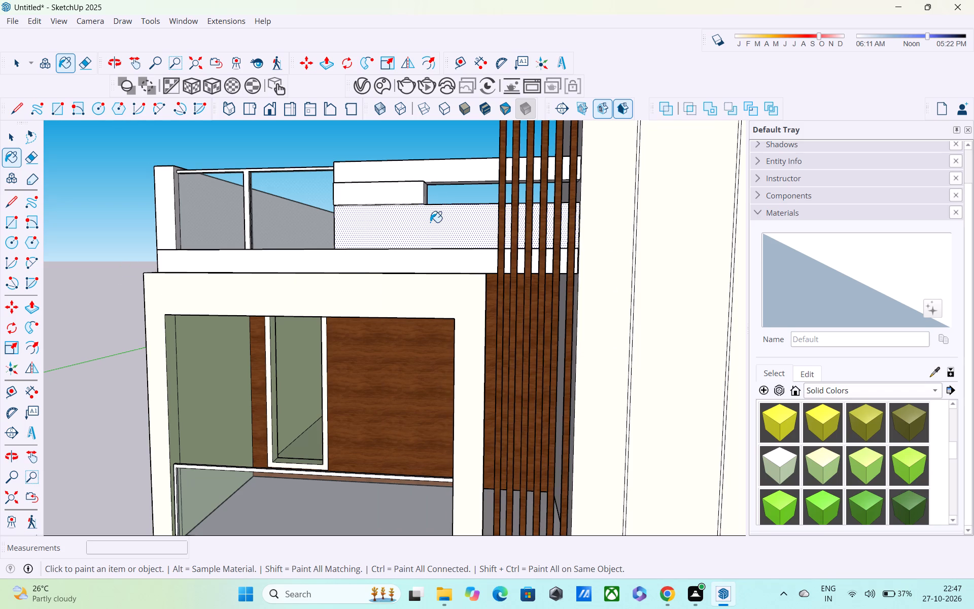
Sample M06_Steel_Smoke from the tower's frame and paint the terrace parapet's lower front panel and top band with it.
{"action": "key", "text": "space"}
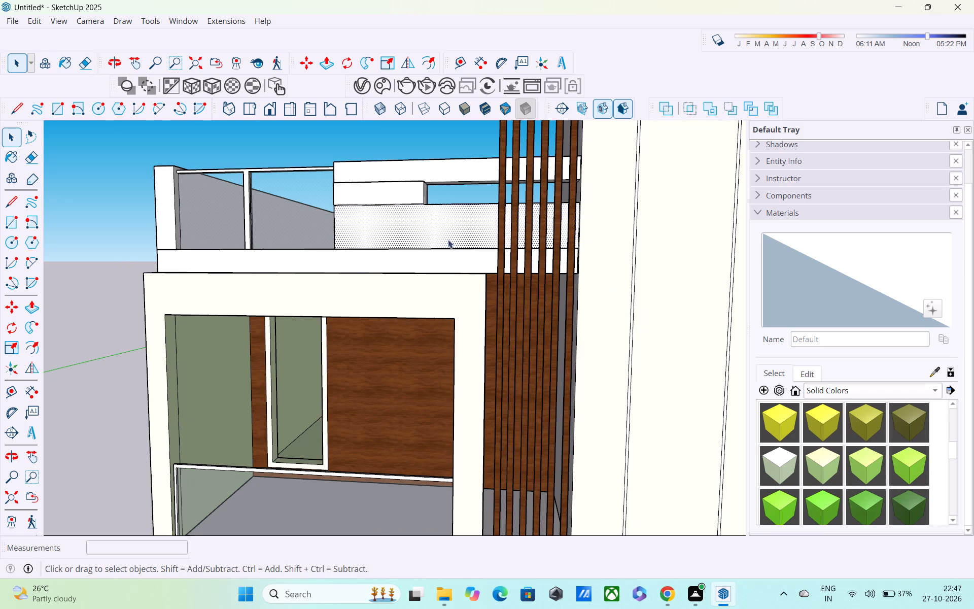
{"action": "double_click", "coordinate": [438, 214]}
{"action": "double_click", "coordinate": [436, 219]}
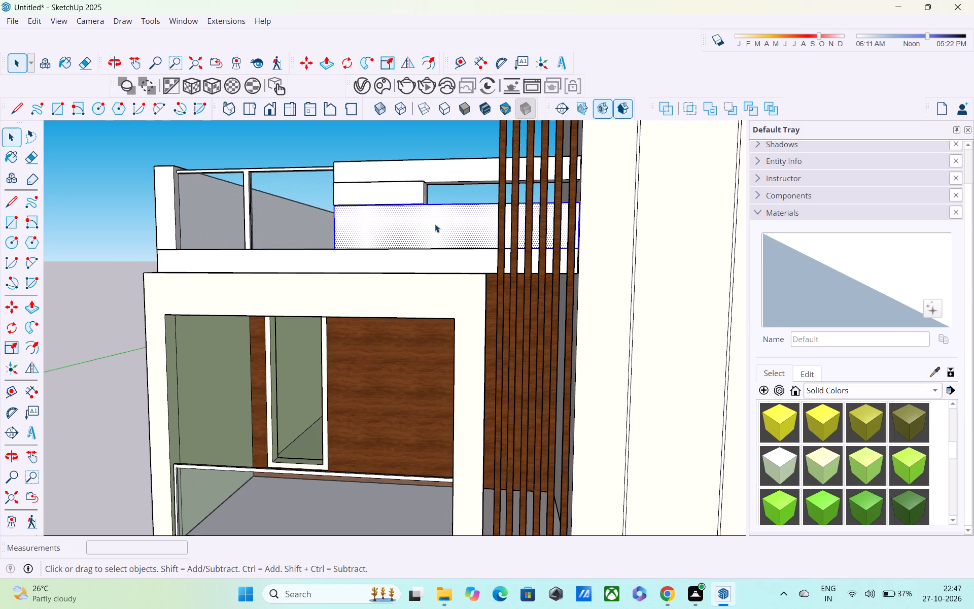
{"action": "scroll", "coordinate": [853, 441], "scroll_direction": "down", "scroll_amount": 5}
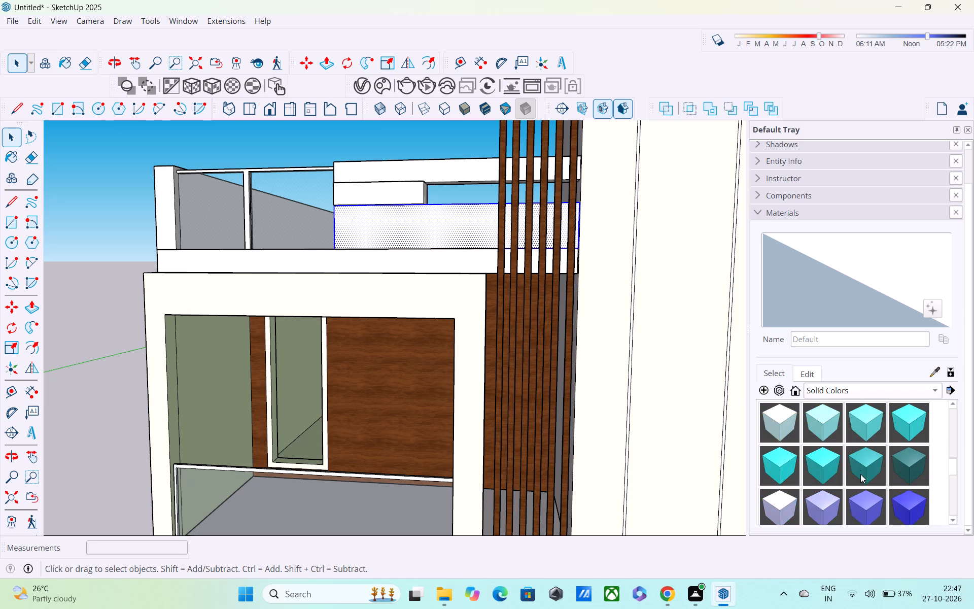
{"action": "scroll", "coordinate": [862, 476], "scroll_direction": "down", "scroll_amount": 4}
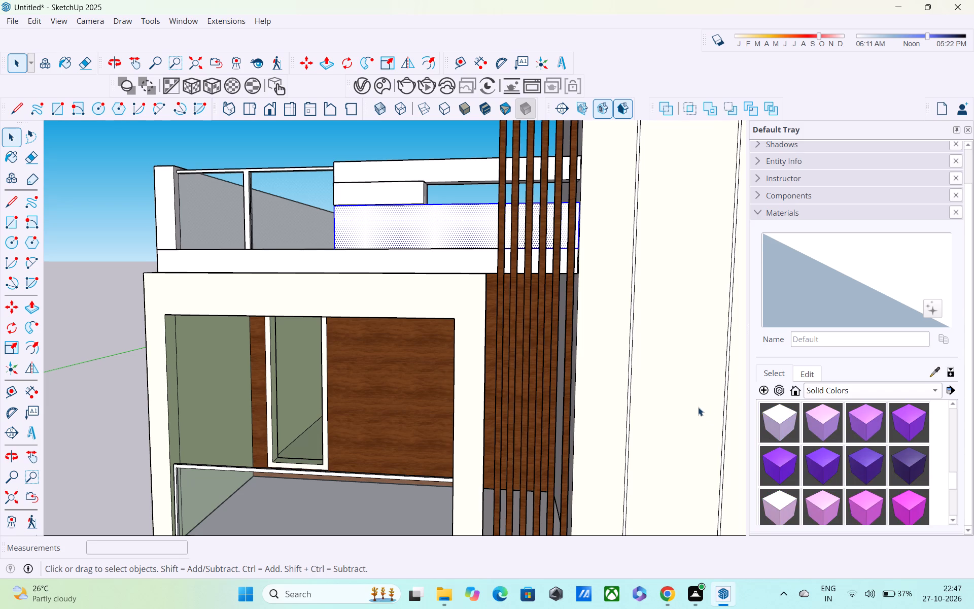
{"action": "middle_click_drag", "start_coordinate": [702, 409], "coordinate": [352, 441], "text": "shift"}
{"action": "scroll", "coordinate": [358, 439], "scroll_direction": "down", "scroll_amount": 5}
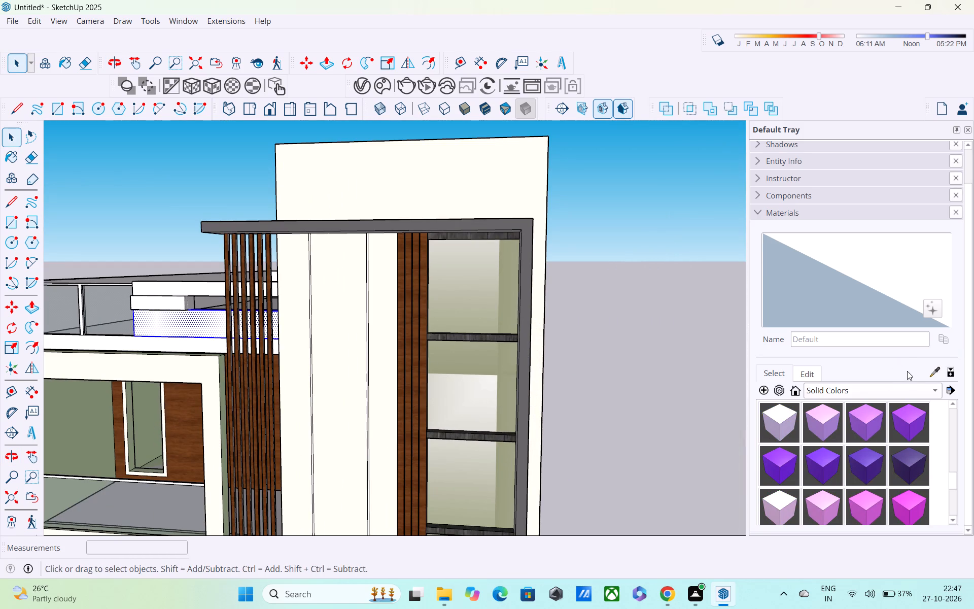
{"action": "left_click", "coordinate": [928, 370]}
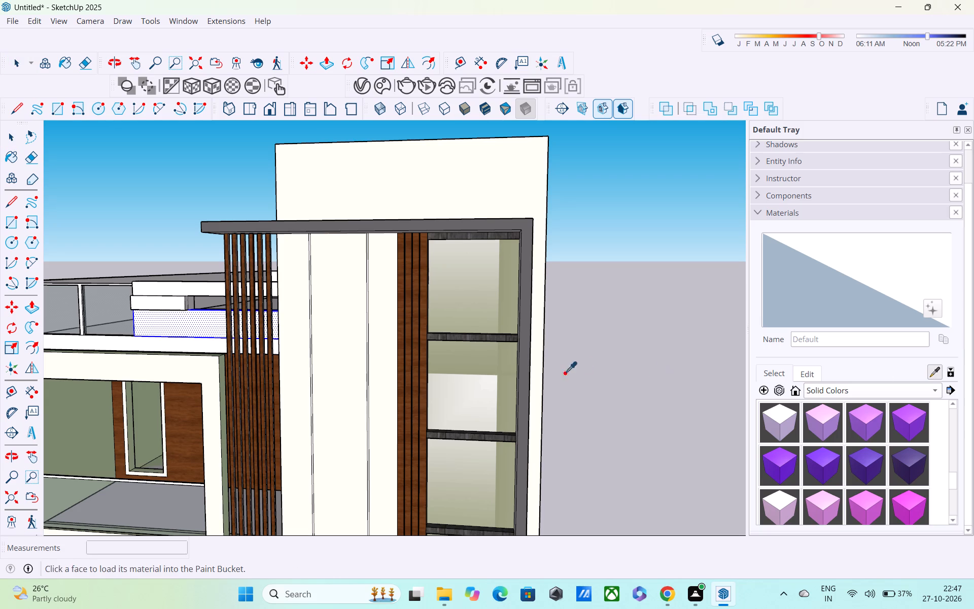
{"action": "left_click", "coordinate": [526, 373]}
{"action": "middle_click_drag", "start_coordinate": [536, 387], "coordinate": [558, 408], "text": "shift"}
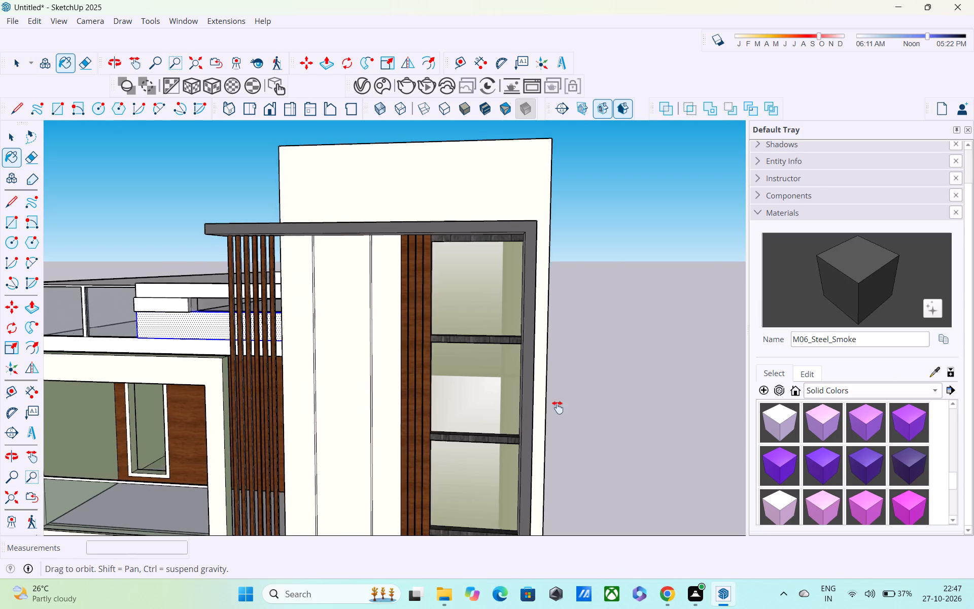
{"action": "middle_click_drag", "start_coordinate": [558, 408], "coordinate": [725, 462], "text": "shift"}
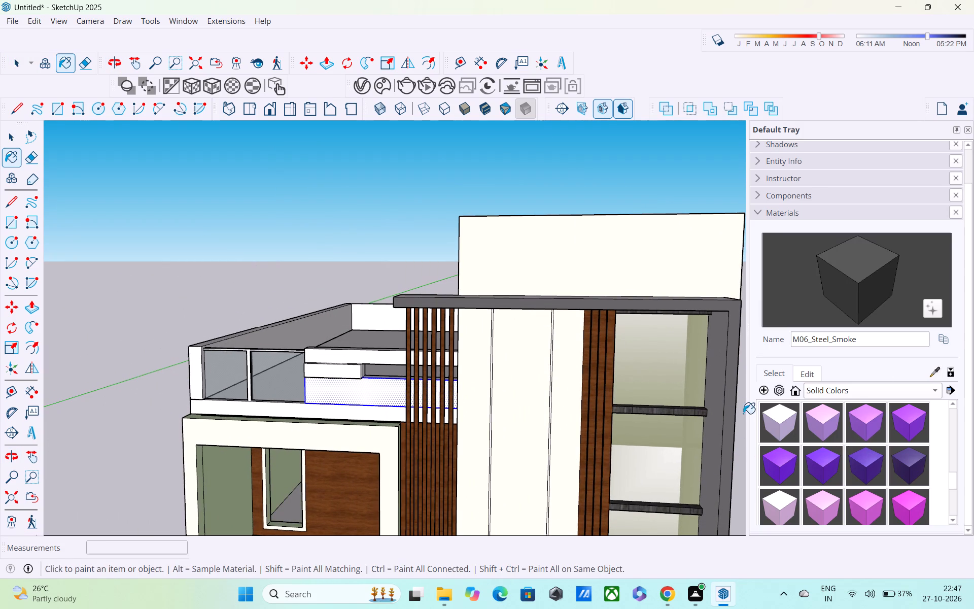
{"action": "left_click", "coordinate": [338, 396]}
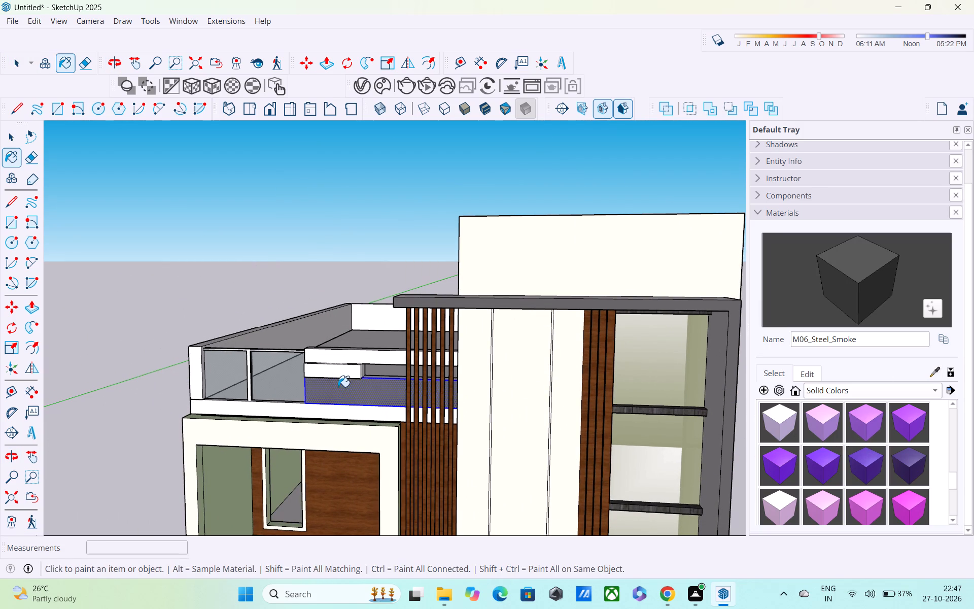
{"action": "left_click", "coordinate": [337, 357]}
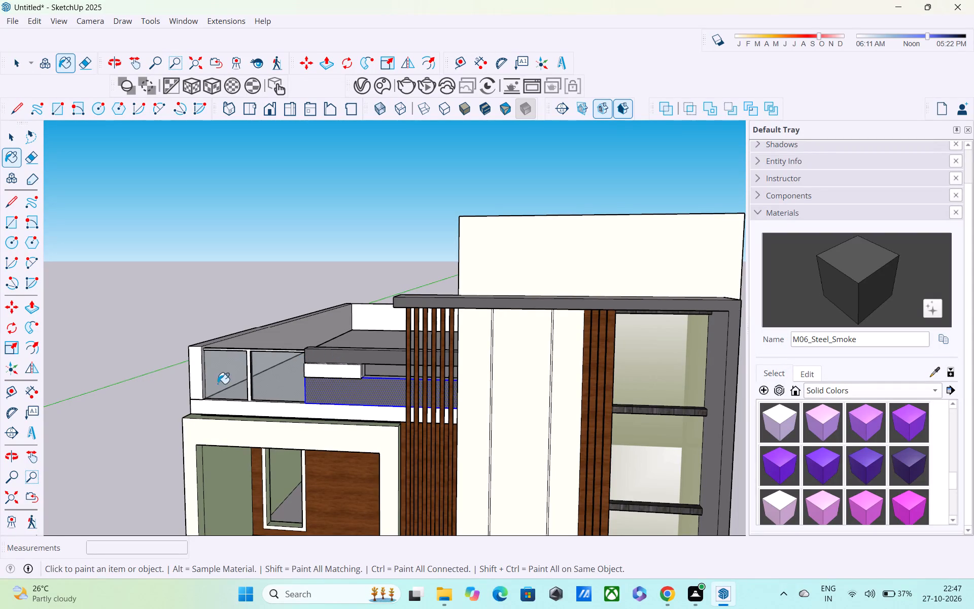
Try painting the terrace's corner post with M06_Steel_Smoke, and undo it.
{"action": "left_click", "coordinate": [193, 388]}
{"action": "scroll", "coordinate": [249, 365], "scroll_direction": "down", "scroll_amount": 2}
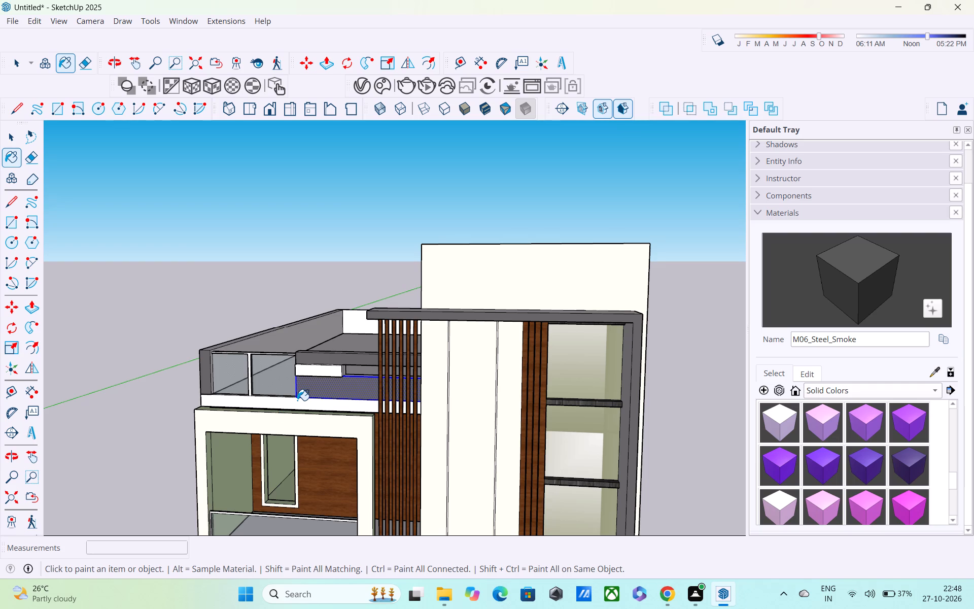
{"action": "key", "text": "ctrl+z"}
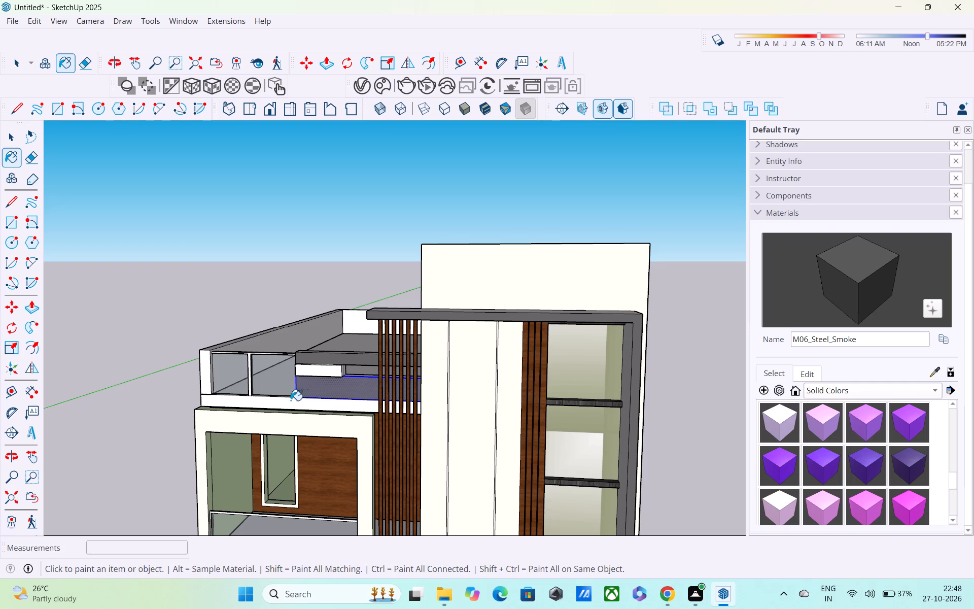
Draw a rectangle about 7 3/4" by 9" across the full width of the terrace corner post's front face.
{"action": "middle_click_drag", "start_coordinate": [215, 387], "coordinate": [316, 352]}
{"action": "key", "text": "space"}
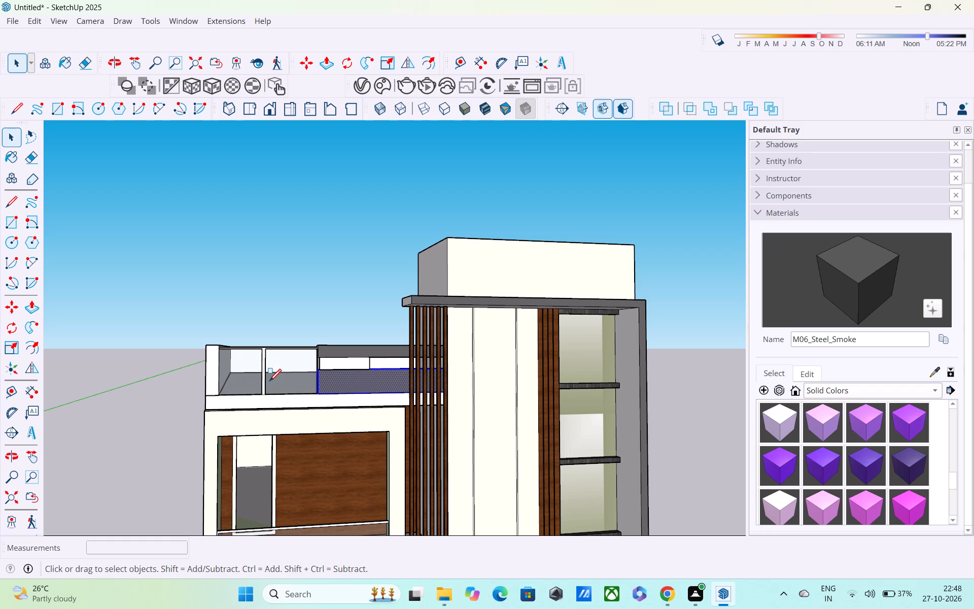
{"action": "key", "text": "r"}
{"action": "scroll", "coordinate": [203, 354], "scroll_direction": "up", "scroll_amount": 6}
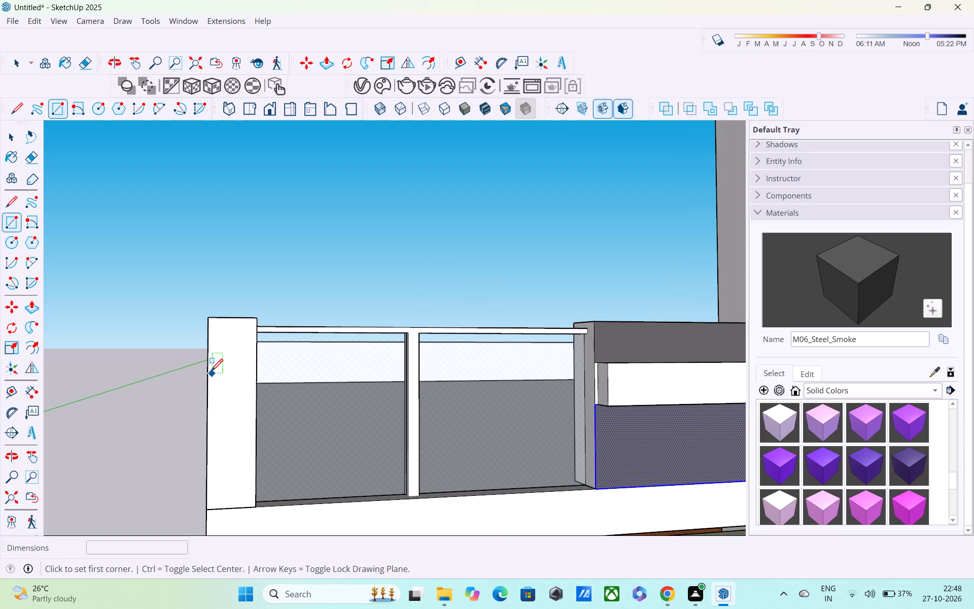
{"action": "left_click", "coordinate": [211, 372]}
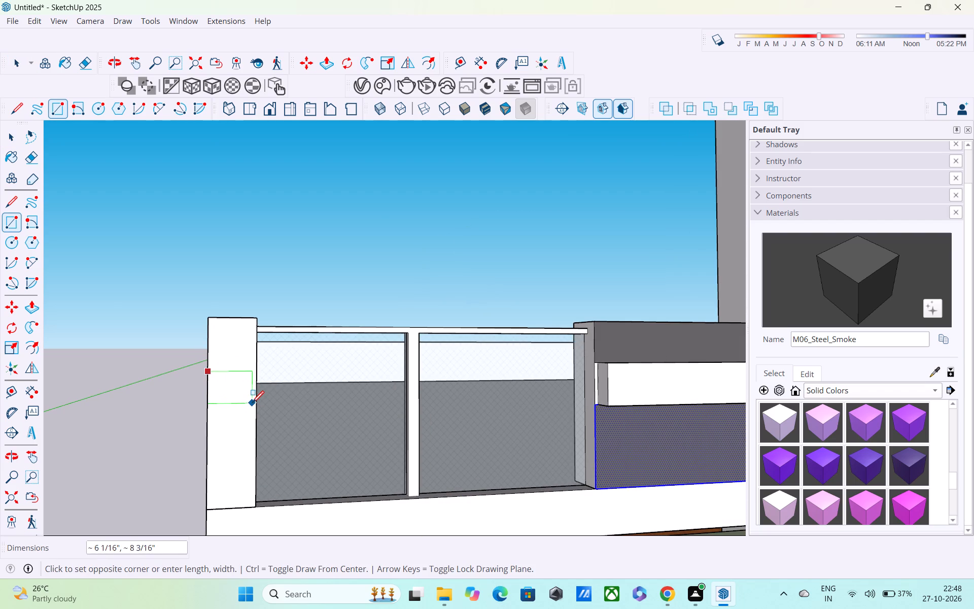
{"action": "left_click", "coordinate": [256, 413]}
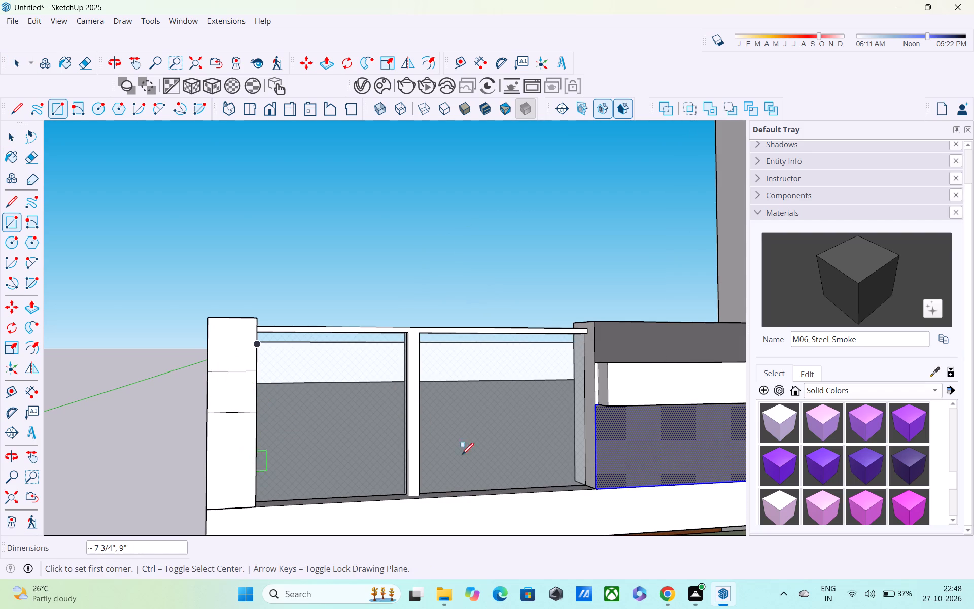
Paint the corner post's sections above and below the rectangle with M06_Steel_Smoke.
{"action": "left_click_drag", "start_coordinate": [864, 267], "coordinate": [860, 271]}
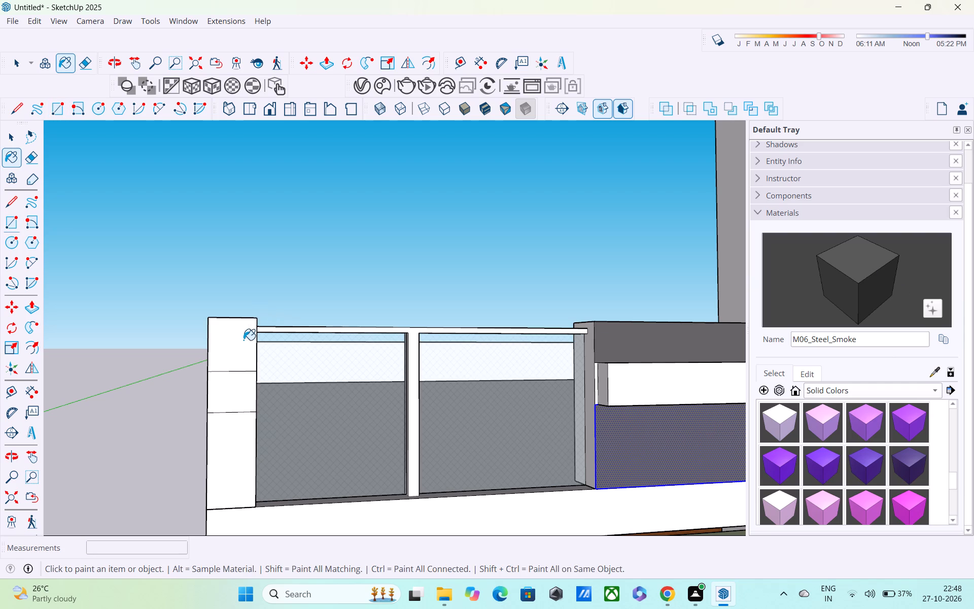
{"action": "left_click", "coordinate": [243, 340]}
{"action": "left_click", "coordinate": [232, 450]}
Draw a 10" vertical line across the terrace's base band, straight down from the glass railing's middle post.
{"action": "scroll", "coordinate": [240, 482], "scroll_direction": "down", "scroll_amount": 2}
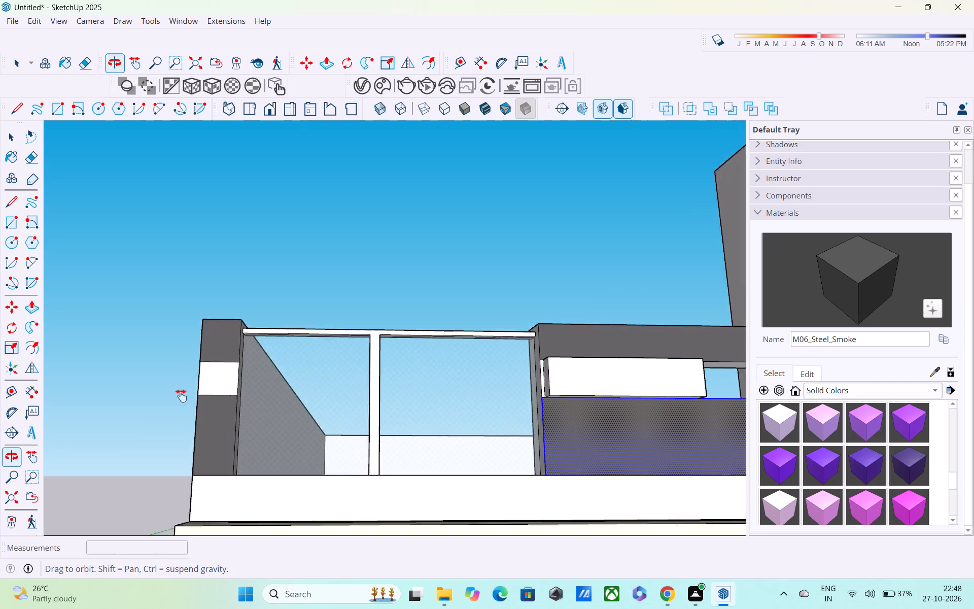
{"action": "middle_click_drag", "start_coordinate": [307, 458], "coordinate": [311, 495]}
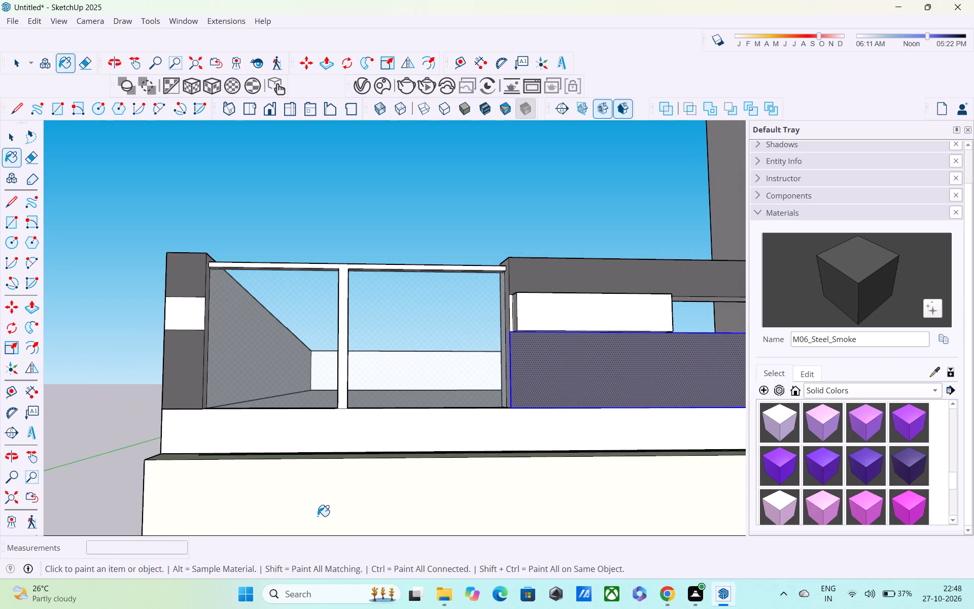
{"action": "key", "text": "l"}
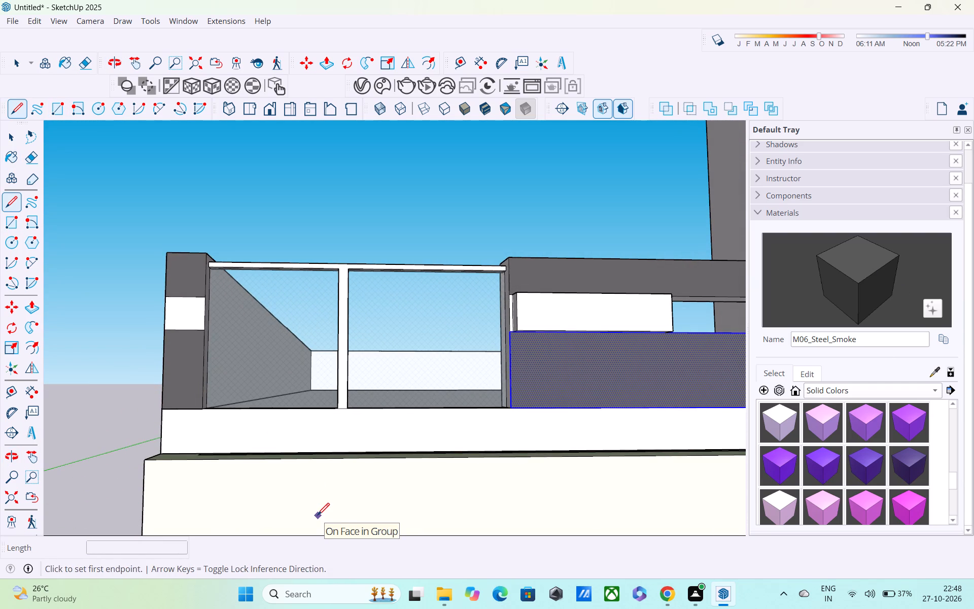
{"action": "scroll", "coordinate": [318, 516], "scroll_direction": "up", "scroll_amount": 4}
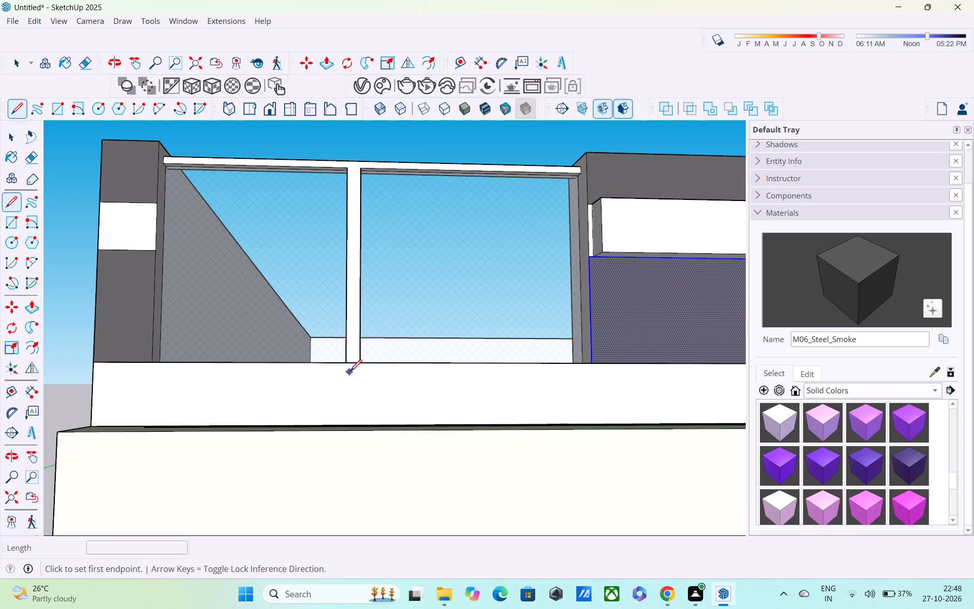
{"action": "scroll", "coordinate": [350, 372], "scroll_direction": "up", "scroll_amount": 2}
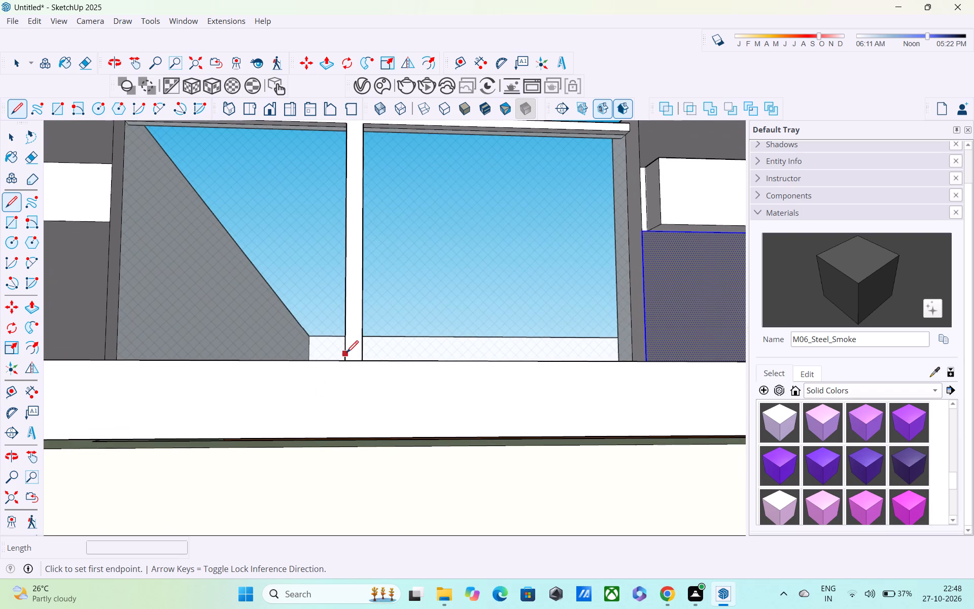
{"action": "left_click", "coordinate": [345, 363]}
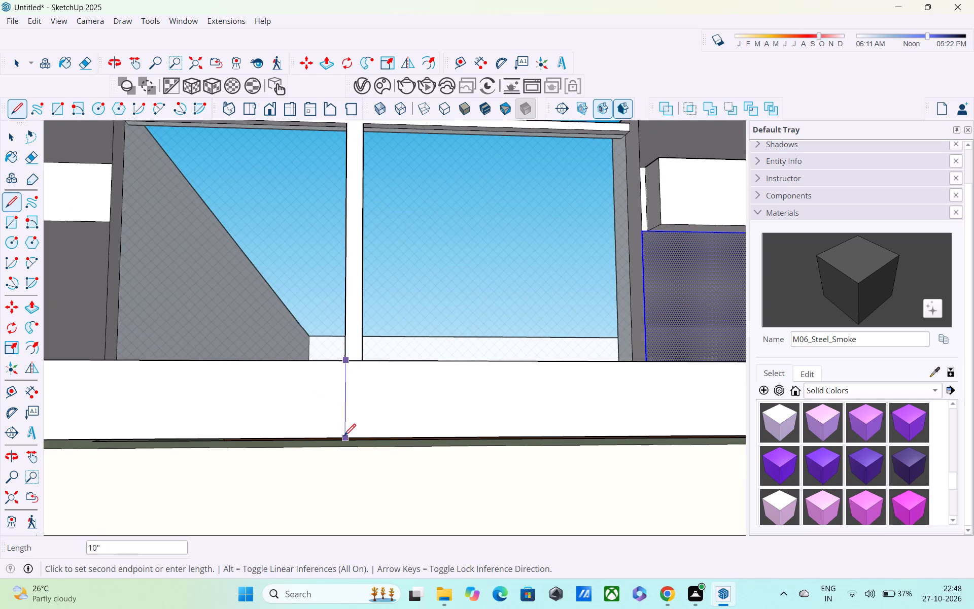
{"action": "left_click", "coordinate": [344, 437]}
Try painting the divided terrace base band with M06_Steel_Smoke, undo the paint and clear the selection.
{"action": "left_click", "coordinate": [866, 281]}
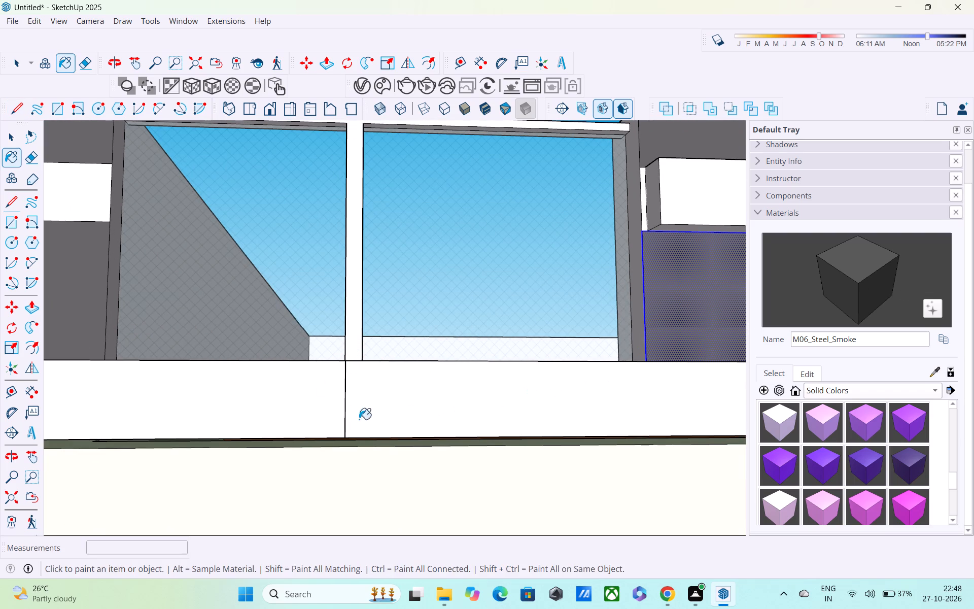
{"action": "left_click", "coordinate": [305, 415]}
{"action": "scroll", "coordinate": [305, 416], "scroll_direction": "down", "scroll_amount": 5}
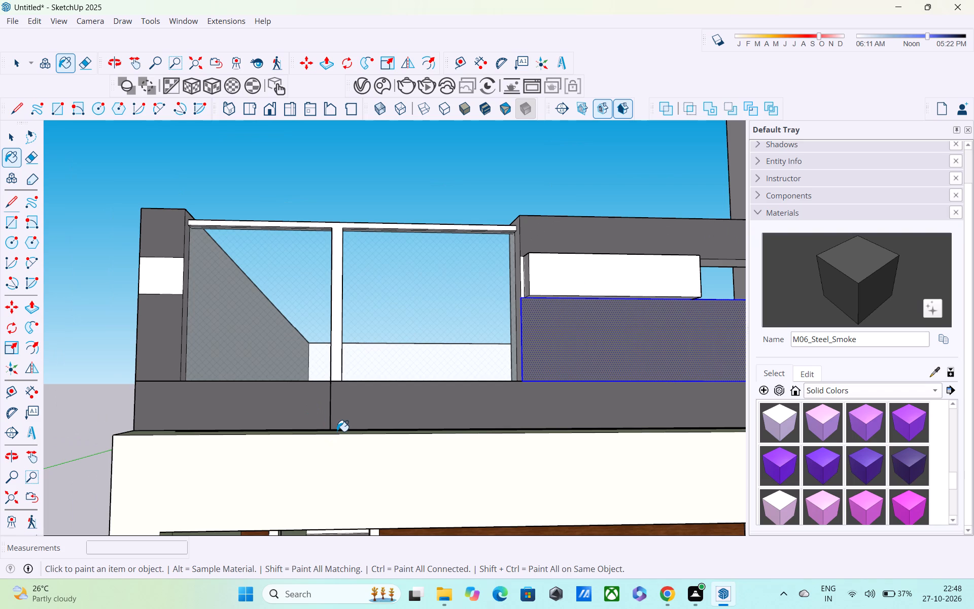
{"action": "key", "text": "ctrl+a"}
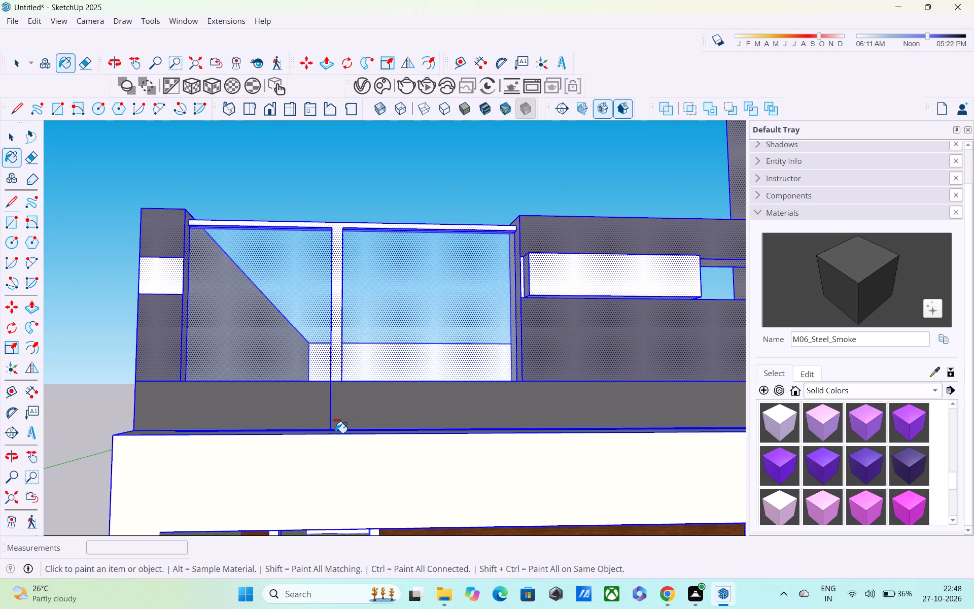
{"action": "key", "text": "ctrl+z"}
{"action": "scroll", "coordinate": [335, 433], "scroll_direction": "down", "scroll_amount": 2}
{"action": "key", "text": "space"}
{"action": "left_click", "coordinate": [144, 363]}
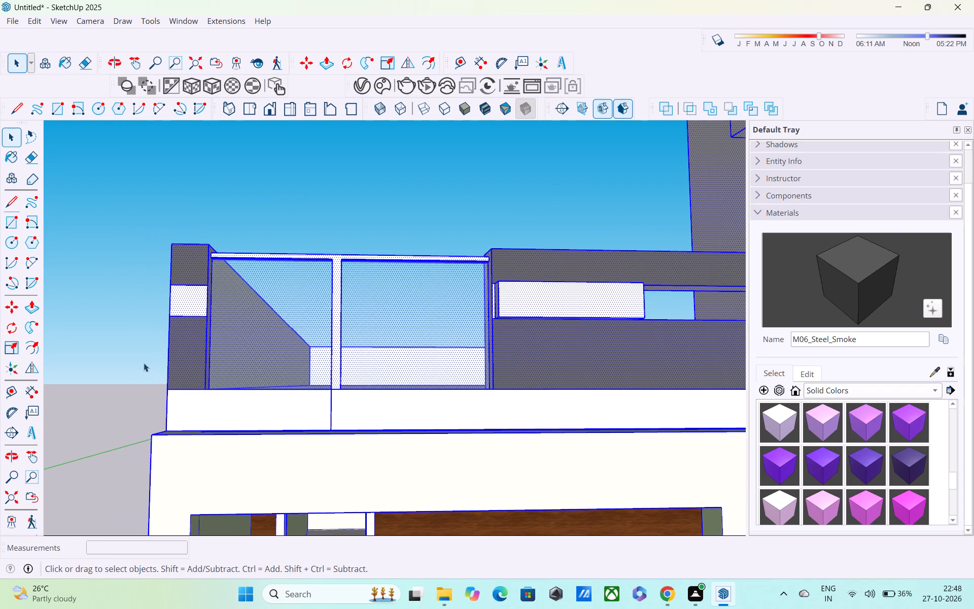
Undo the dividing line on the terrace base band and open the band's group for editing.
{"action": "key", "text": "ctrl+z"}
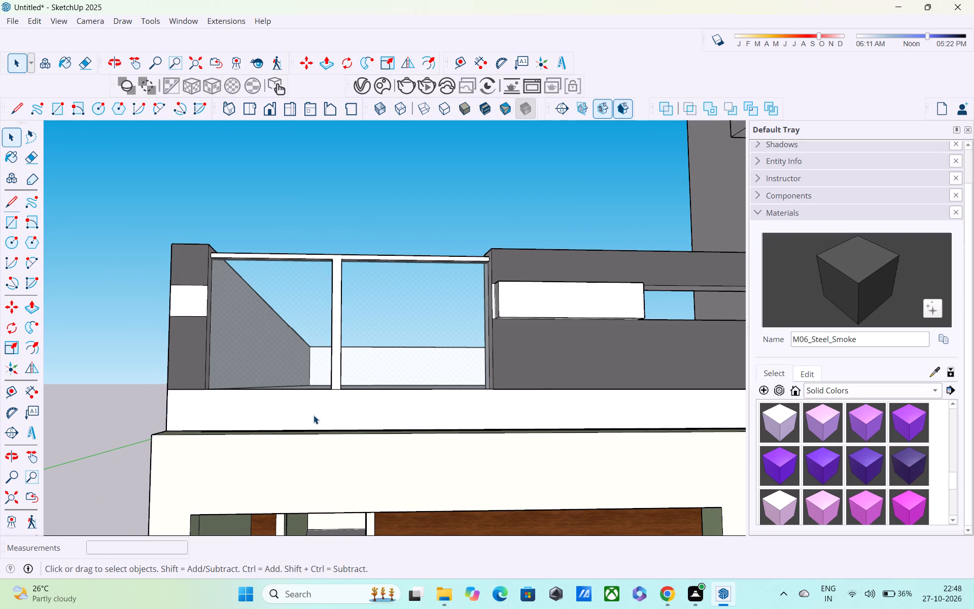
{"action": "double_click", "coordinate": [314, 415]}
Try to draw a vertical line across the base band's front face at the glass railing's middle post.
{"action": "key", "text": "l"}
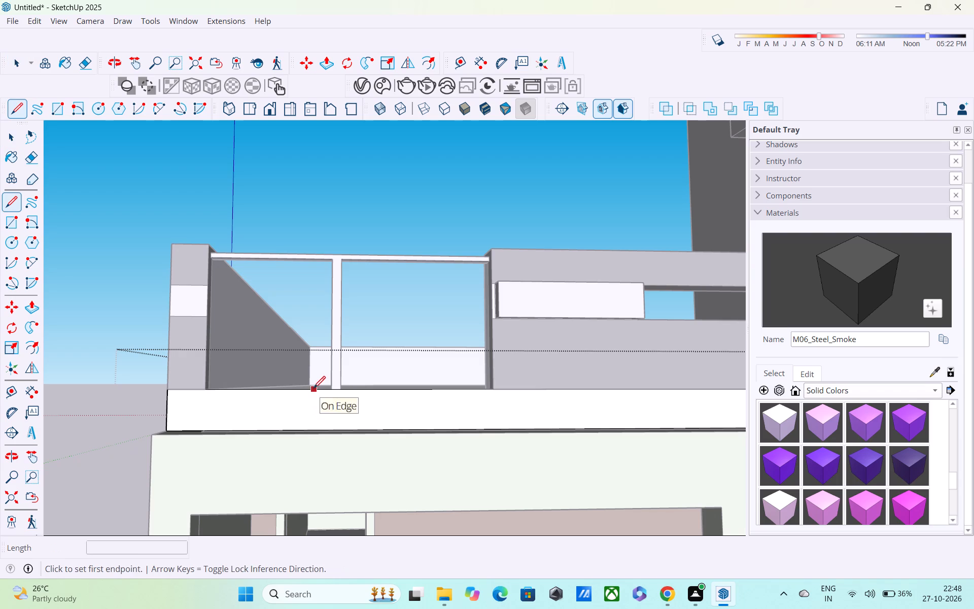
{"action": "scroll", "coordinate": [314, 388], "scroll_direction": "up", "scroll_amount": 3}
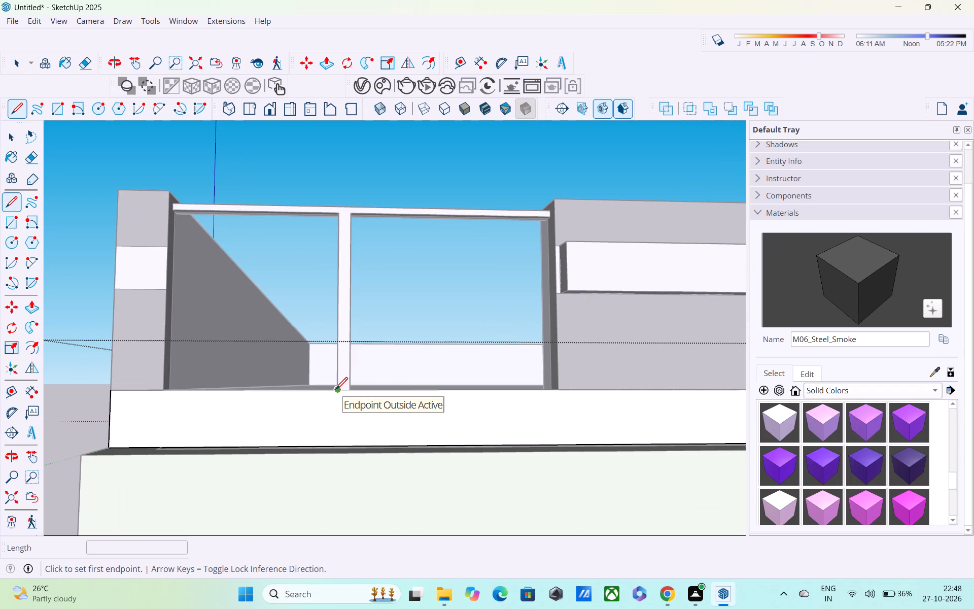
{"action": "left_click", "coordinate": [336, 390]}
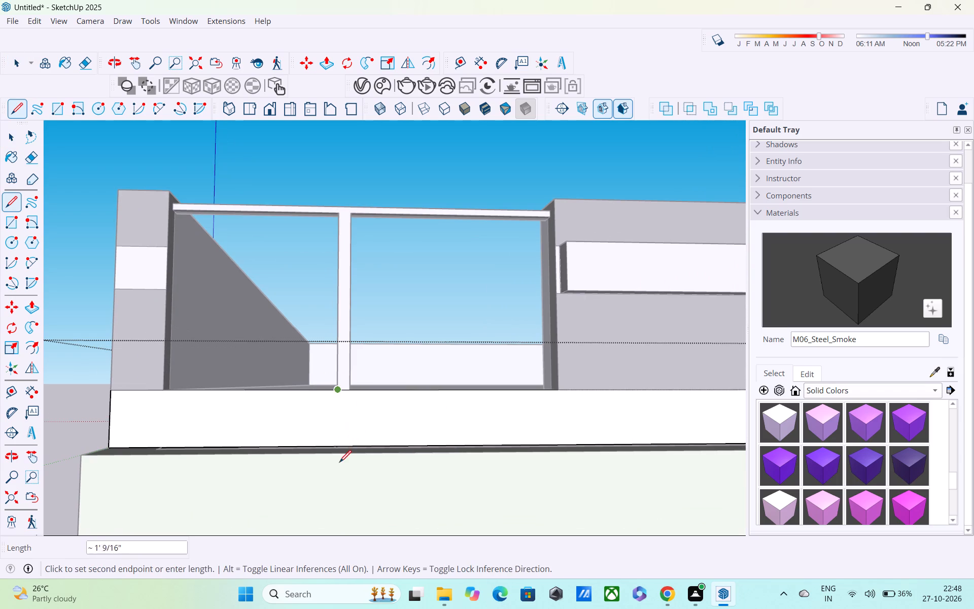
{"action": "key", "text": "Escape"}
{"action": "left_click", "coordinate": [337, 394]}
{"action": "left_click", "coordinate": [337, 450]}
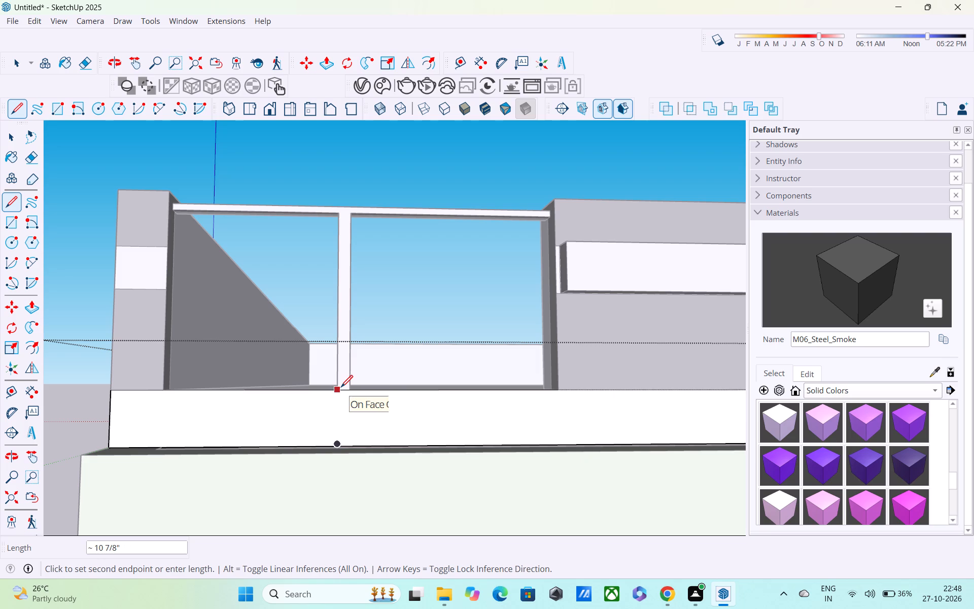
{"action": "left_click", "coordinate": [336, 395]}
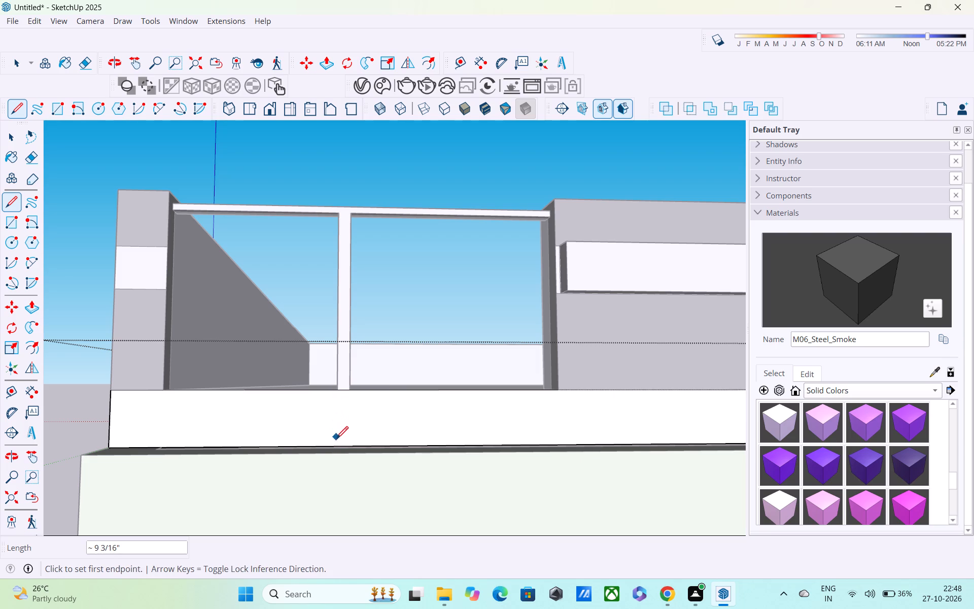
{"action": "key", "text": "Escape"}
Draw a 10" vertical line up the base band's front face, from its lower edge to the railing's middle post.
{"action": "middle_click_drag", "start_coordinate": [336, 443], "coordinate": [231, 507]}
{"action": "scroll", "coordinate": [321, 406], "scroll_direction": "up", "scroll_amount": 4}
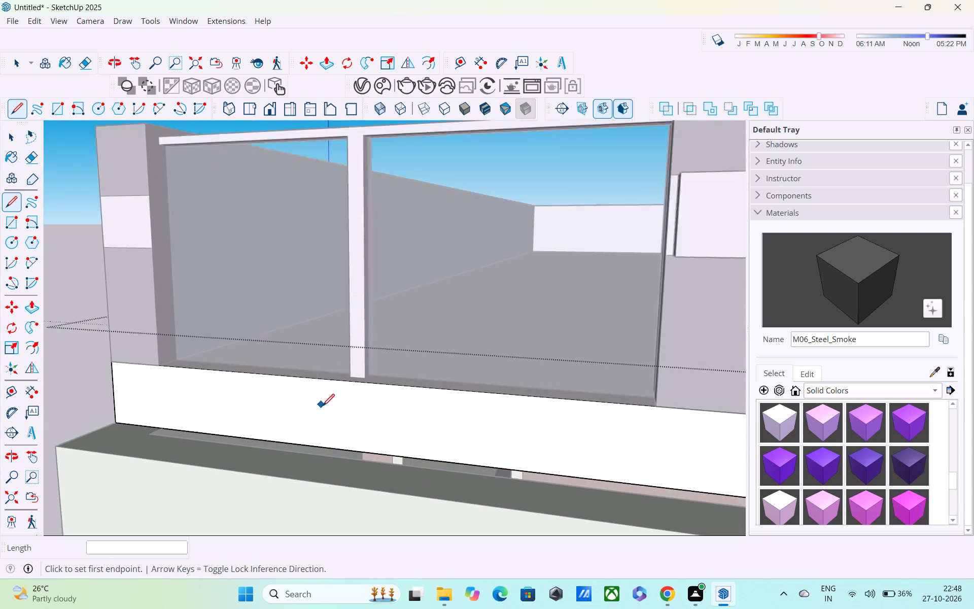
{"action": "scroll", "coordinate": [346, 433], "scroll_direction": "up", "scroll_amount": 5}
{"action": "left_click", "coordinate": [355, 471]}
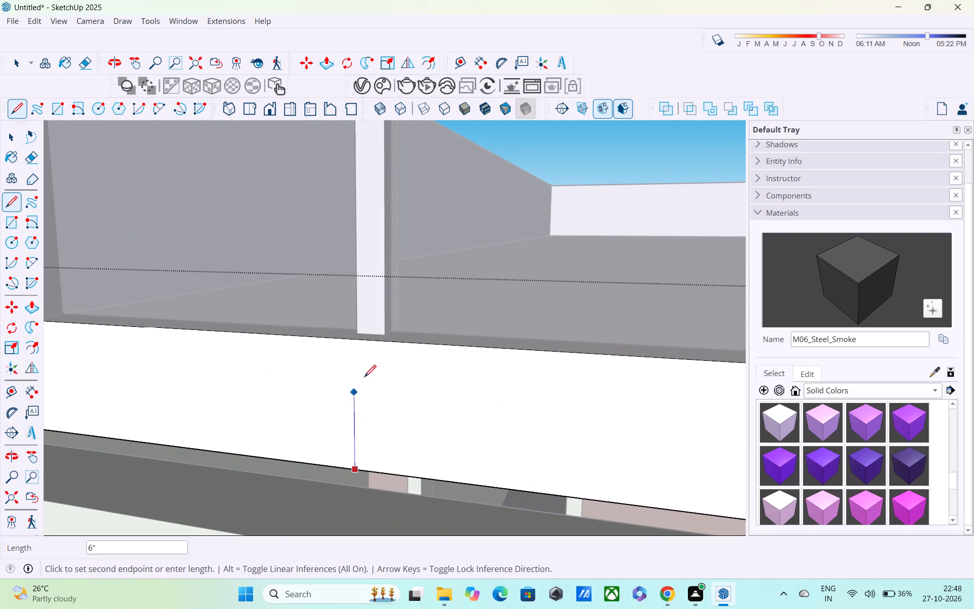
{"action": "left_click", "coordinate": [356, 342]}
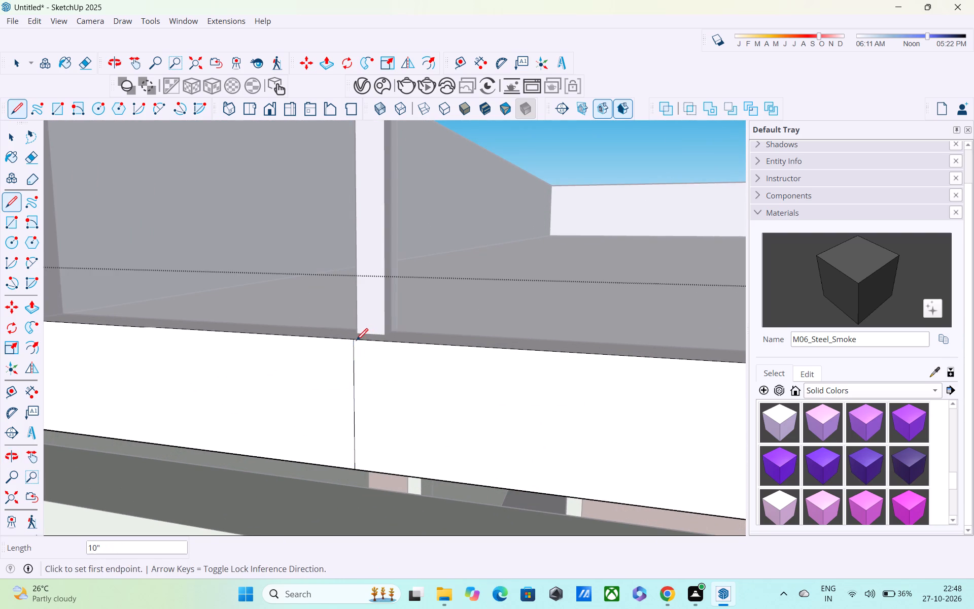
Paint the base band's section between the corner post and the new line with M06_Steel_Smoke, and close the group.
{"action": "left_click_drag", "start_coordinate": [838, 275], "coordinate": [827, 280]}
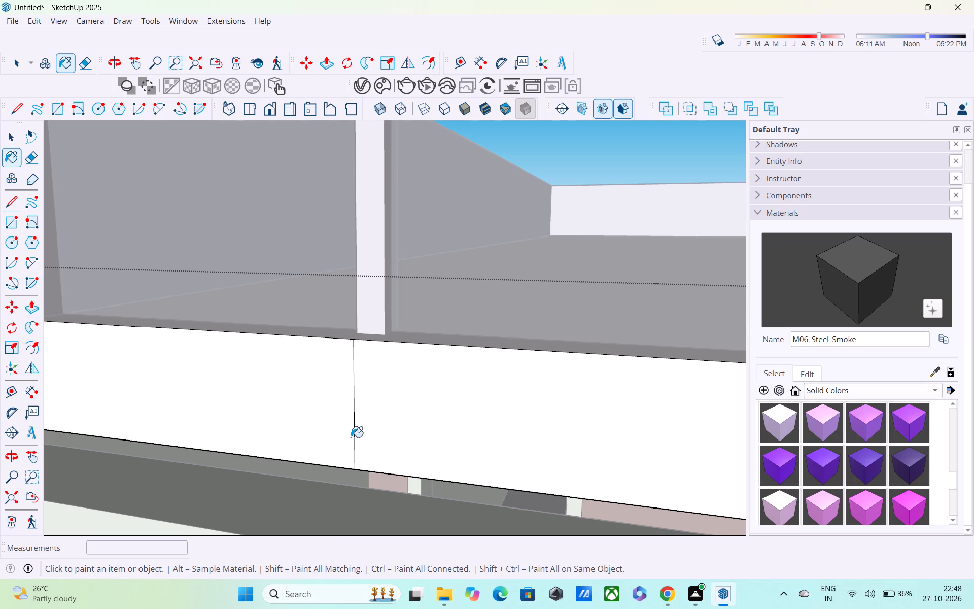
{"action": "left_click", "coordinate": [293, 422]}
{"action": "scroll", "coordinate": [289, 417], "scroll_direction": "down", "scroll_amount": 10}
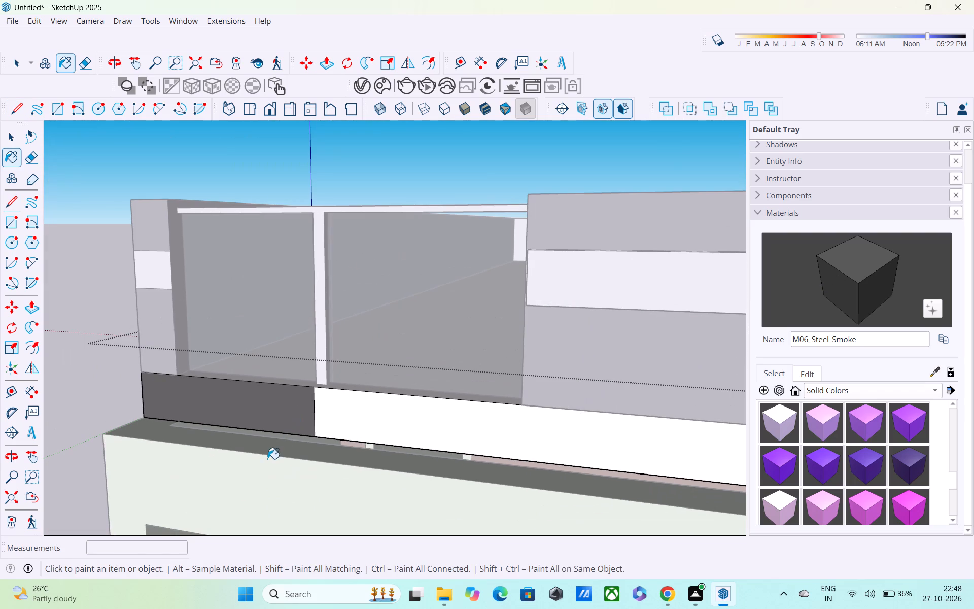
{"action": "key", "text": "space"}
{"action": "left_click", "coordinate": [86, 355]}
Examine the painted terrace parapet and the balcony front below it from several angles.
{"action": "middle_click_drag", "start_coordinate": [268, 444], "coordinate": [492, 364]}
{"action": "scroll", "coordinate": [492, 364], "scroll_direction": "up", "scroll_amount": 1}
{"action": "scroll", "coordinate": [491, 363], "scroll_direction": "down", "scroll_amount": 4}
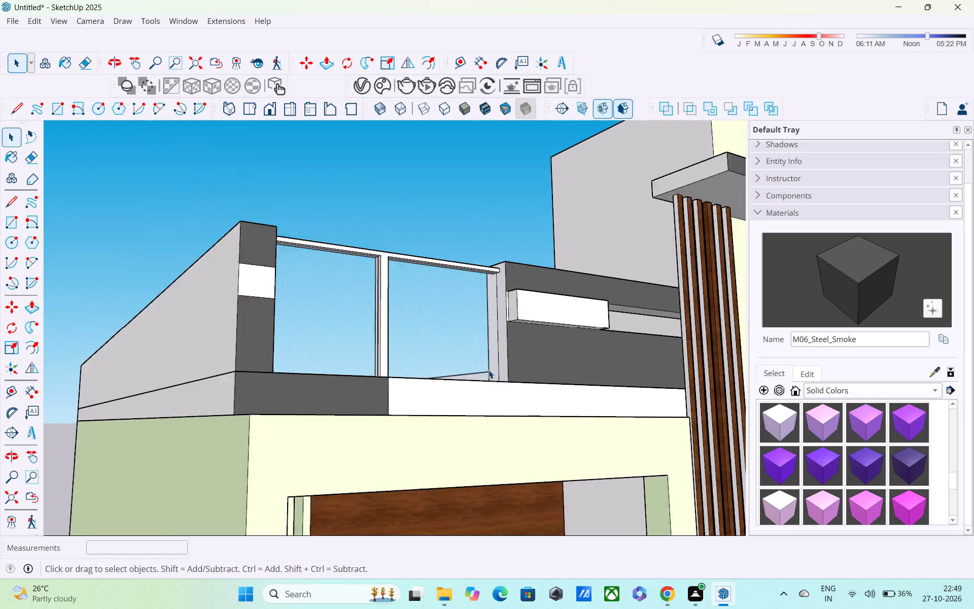
{"action": "scroll", "coordinate": [489, 370], "scroll_direction": "down", "scroll_amount": 2}
{"action": "scroll", "coordinate": [477, 434], "scroll_direction": "up", "scroll_amount": 1}
{"action": "middle_click_drag", "start_coordinate": [454, 446], "coordinate": [275, 456]}
{"action": "scroll", "coordinate": [263, 445], "scroll_direction": "down", "scroll_amount": 6}
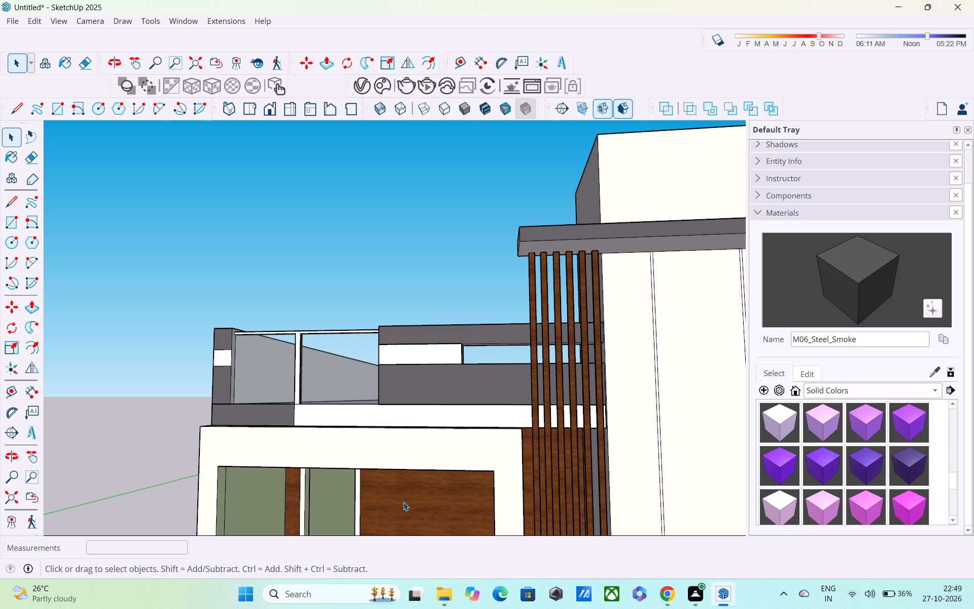
{"action": "scroll", "coordinate": [478, 468], "scroll_direction": "up", "scroll_amount": 1}
{"action": "scroll", "coordinate": [485, 457], "scroll_direction": "down", "scroll_amount": 4}
{"action": "middle_click_drag", "start_coordinate": [475, 435], "coordinate": [460, 265], "text": "shift"}
{"action": "scroll", "coordinate": [475, 435], "scroll_direction": "up", "scroll_amount": 1, "text": "shift"}
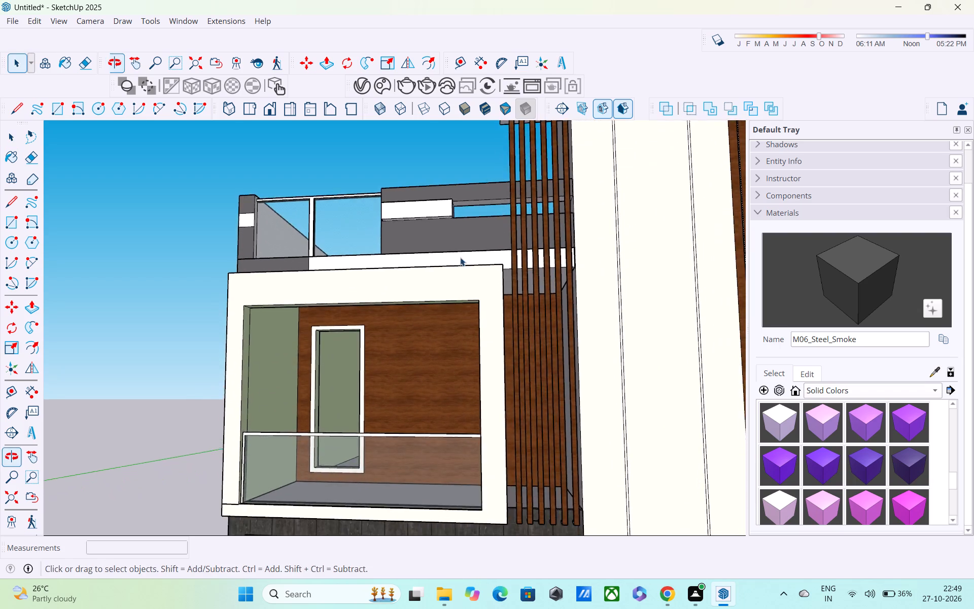
{"action": "scroll", "coordinate": [460, 257], "scroll_direction": "down", "scroll_amount": 4}
Draw a rectangle about 5 11/16" by 5 7/16" on the dark wood band, just below the vertical wooden slats.
{"action": "middle_click_drag", "start_coordinate": [478, 361], "coordinate": [476, 170]}
{"action": "scroll", "coordinate": [476, 166], "scroll_direction": "up", "scroll_amount": 1}
{"action": "scroll", "coordinate": [556, 287], "scroll_direction": "up", "scroll_amount": 4}
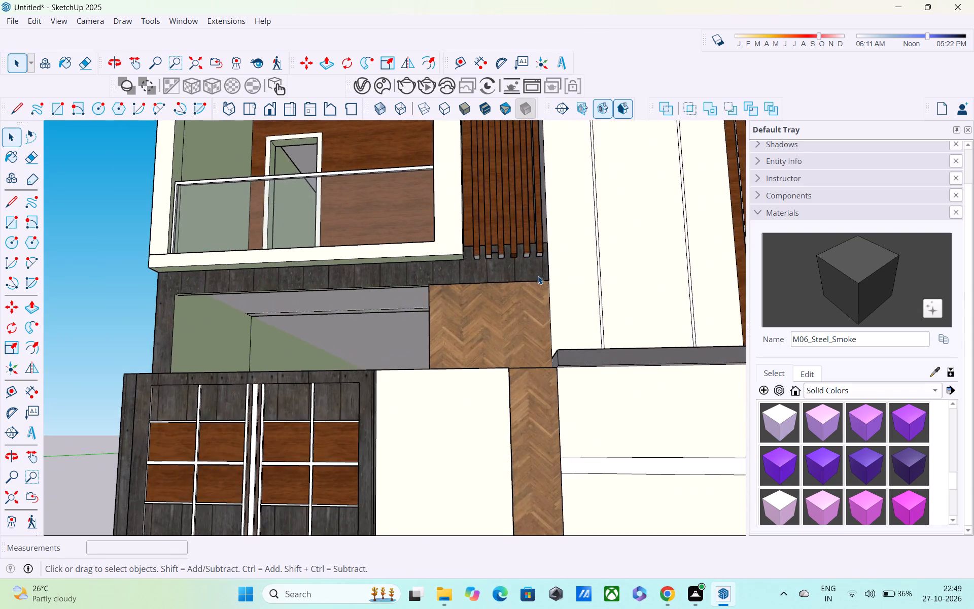
{"action": "scroll", "coordinate": [535, 274], "scroll_direction": "up", "scroll_amount": 4}
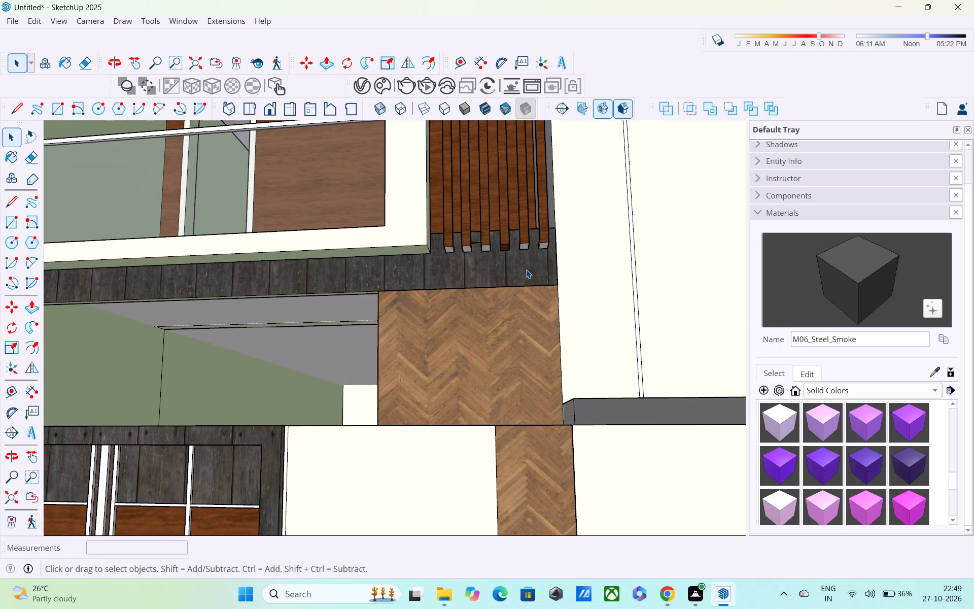
{"action": "scroll", "coordinate": [526, 269], "scroll_direction": "up", "scroll_amount": 3}
{"action": "key", "text": "r"}
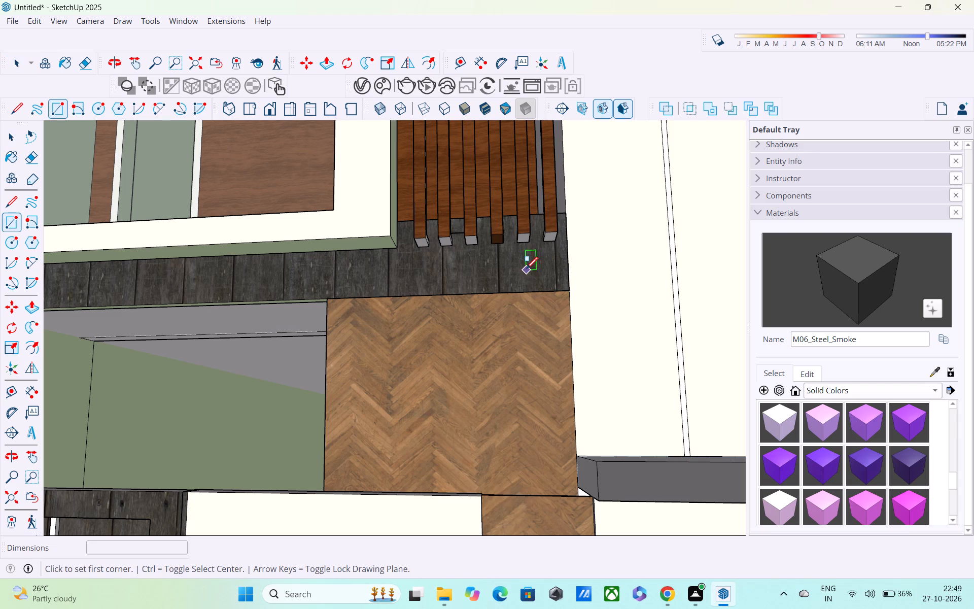
{"action": "scroll", "coordinate": [518, 266], "scroll_direction": "up", "scroll_amount": 6}
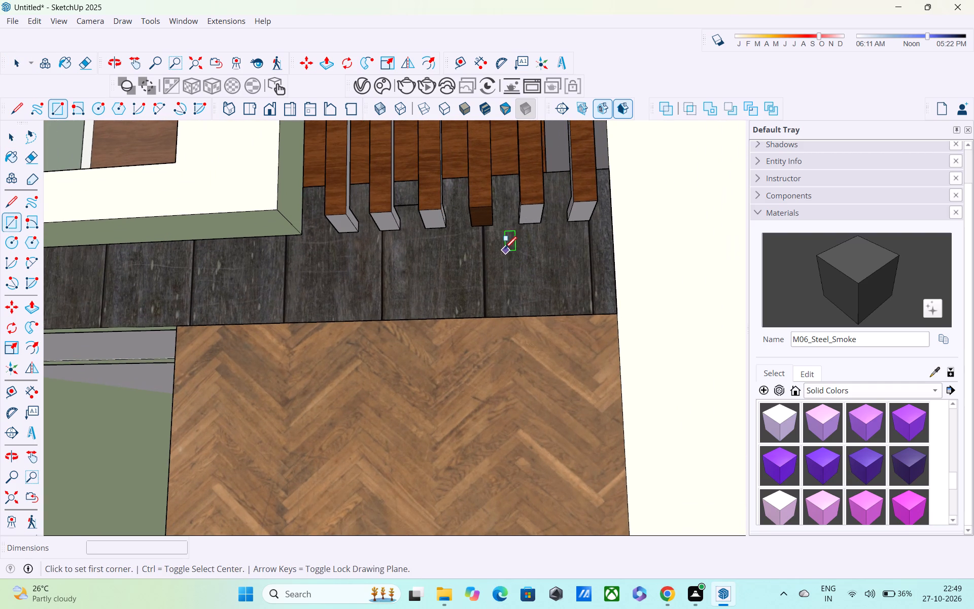
{"action": "left_click", "coordinate": [505, 249]}
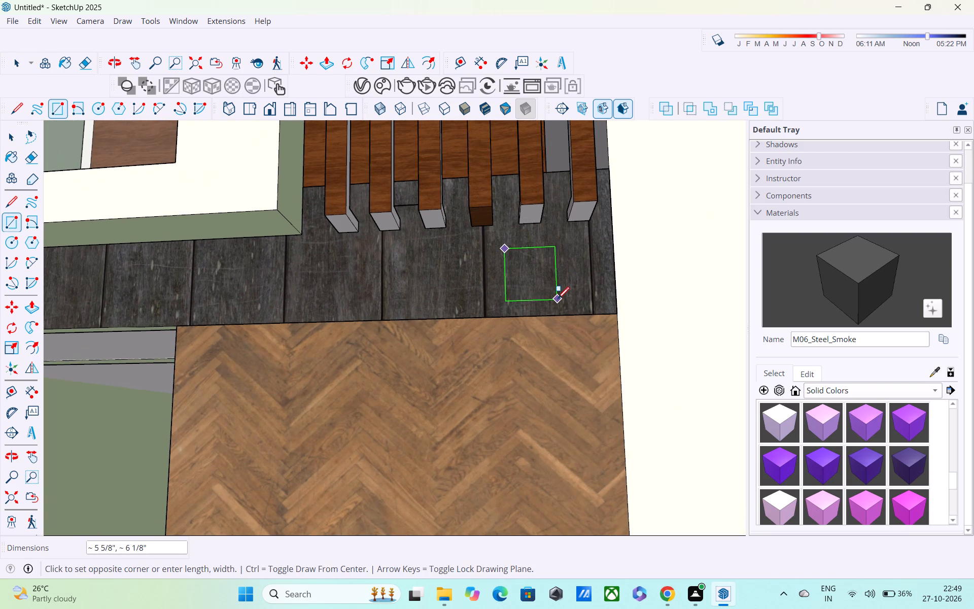
{"action": "left_click", "coordinate": [557, 294]}
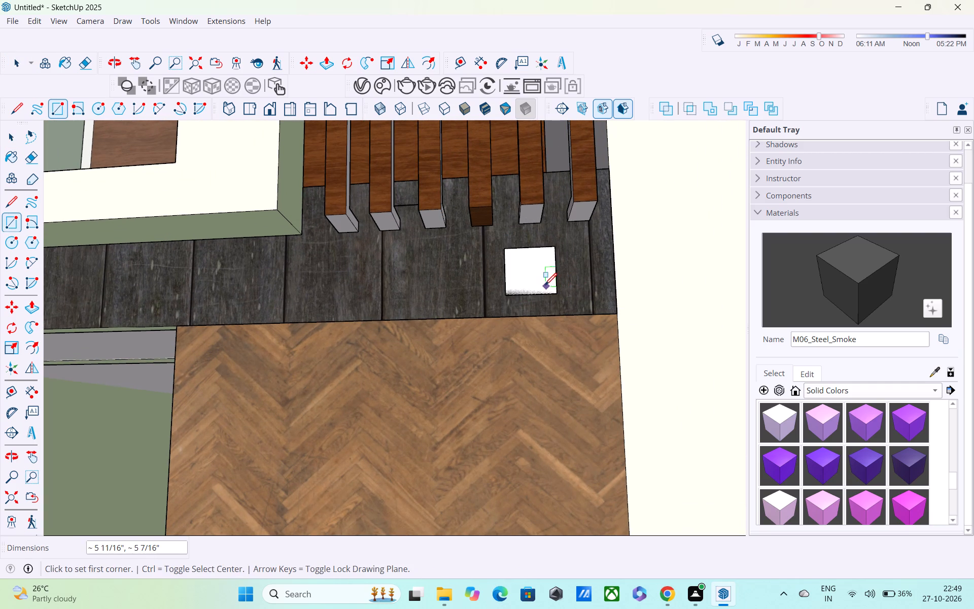
{"action": "key", "text": "space"}
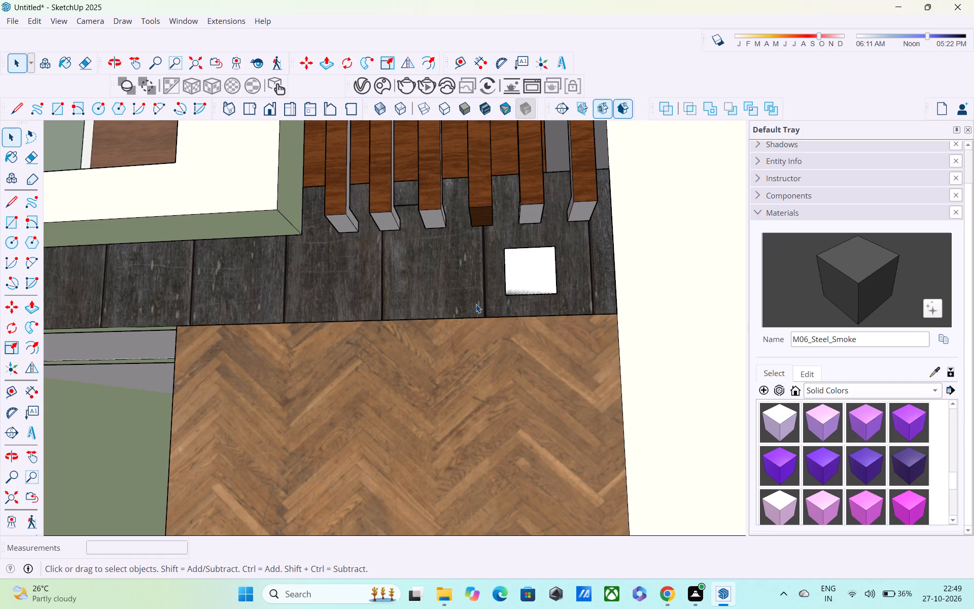
Divide the small rectangle into four quarters with a vertical and a horizontal line between its edge midpoints.
{"action": "key", "text": "l"}
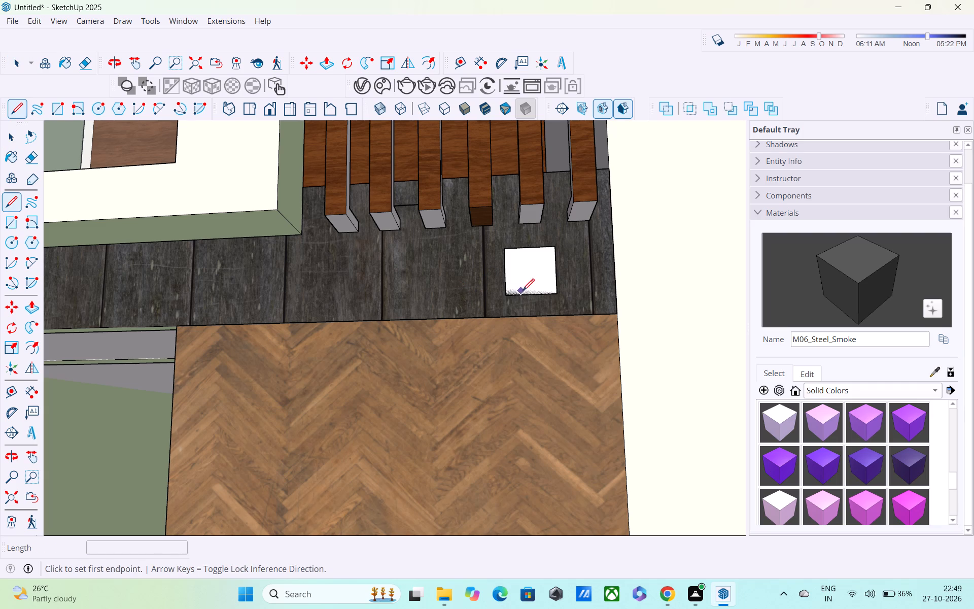
{"action": "left_click", "coordinate": [532, 294]}
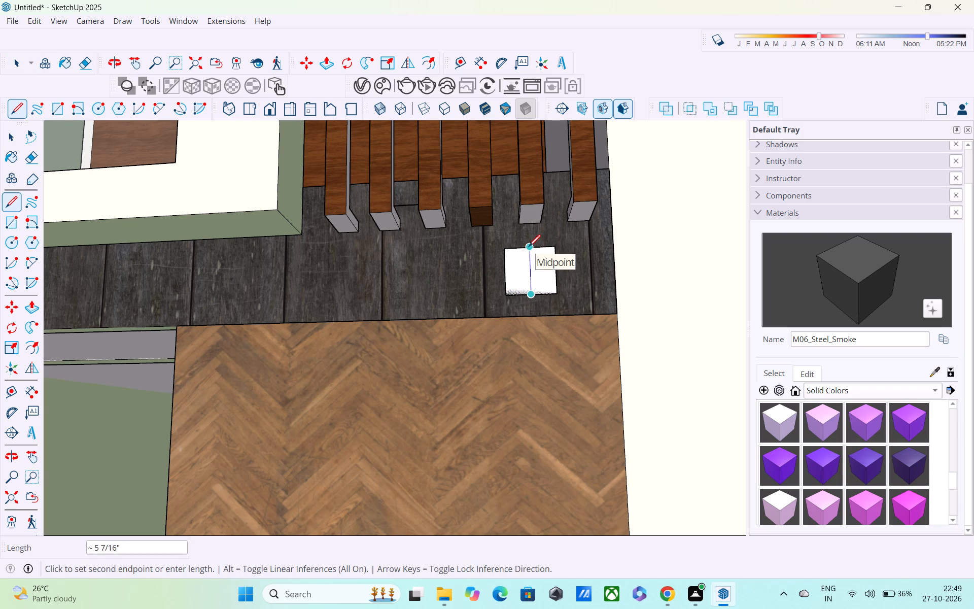
{"action": "left_click", "coordinate": [529, 248]}
{"action": "left_click", "coordinate": [506, 273]}
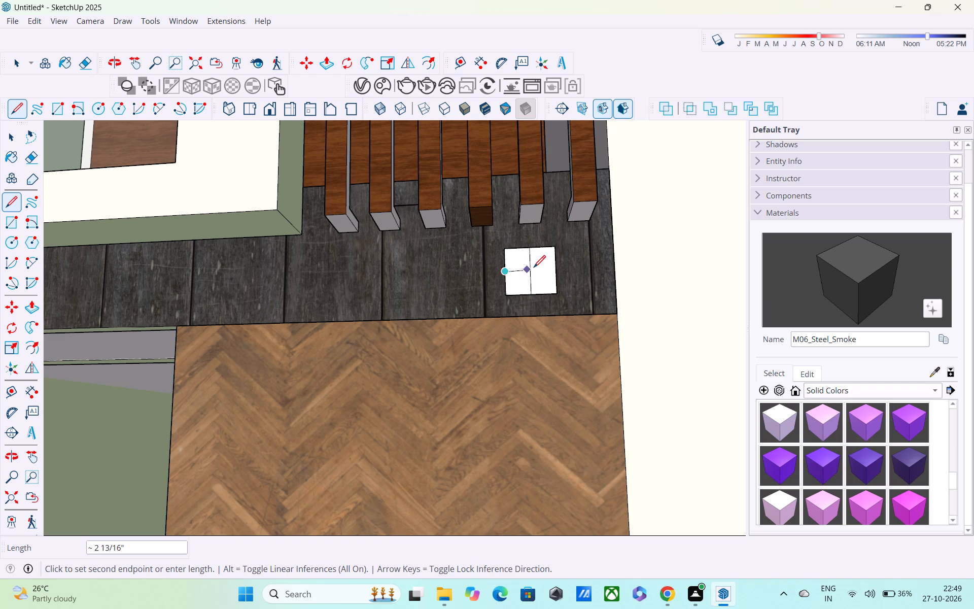
{"action": "left_click", "coordinate": [554, 271]}
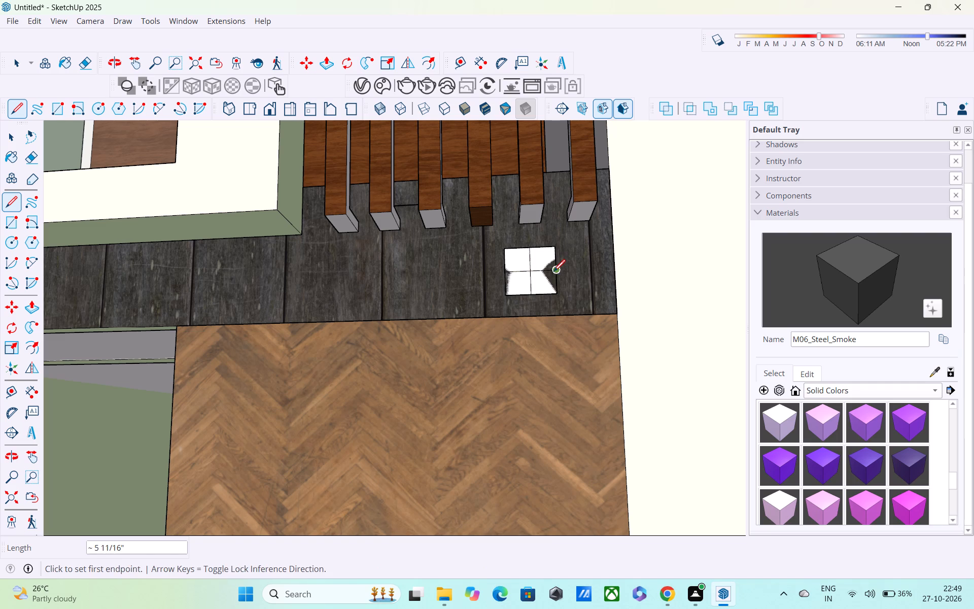
Push/Pull all four quarters of the small rectangle 1" out from the dark wood band.
{"action": "middle_click_drag", "start_coordinate": [515, 305], "coordinate": [459, 378]}
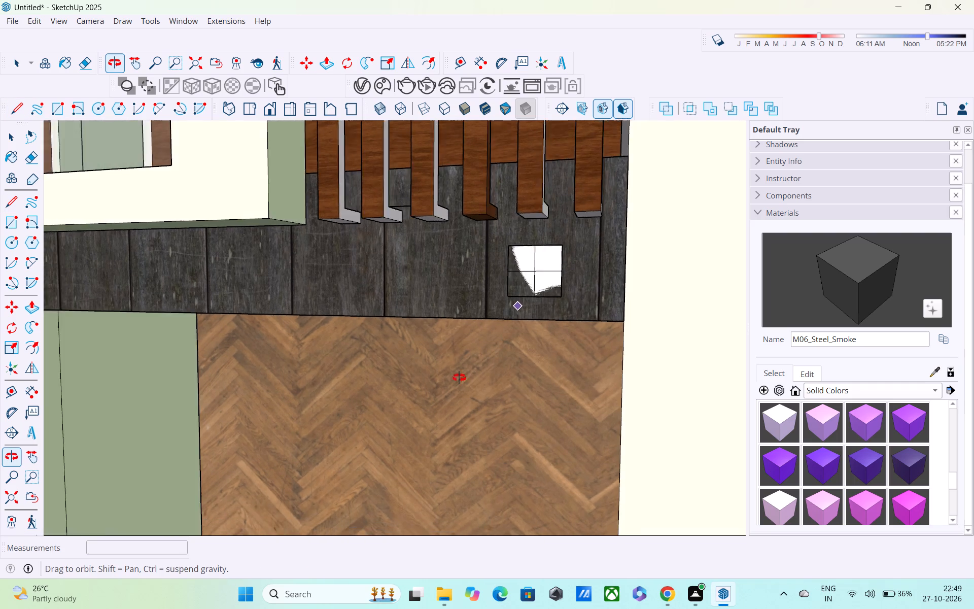
{"action": "middle_click_drag", "start_coordinate": [459, 378], "coordinate": [323, 401]}
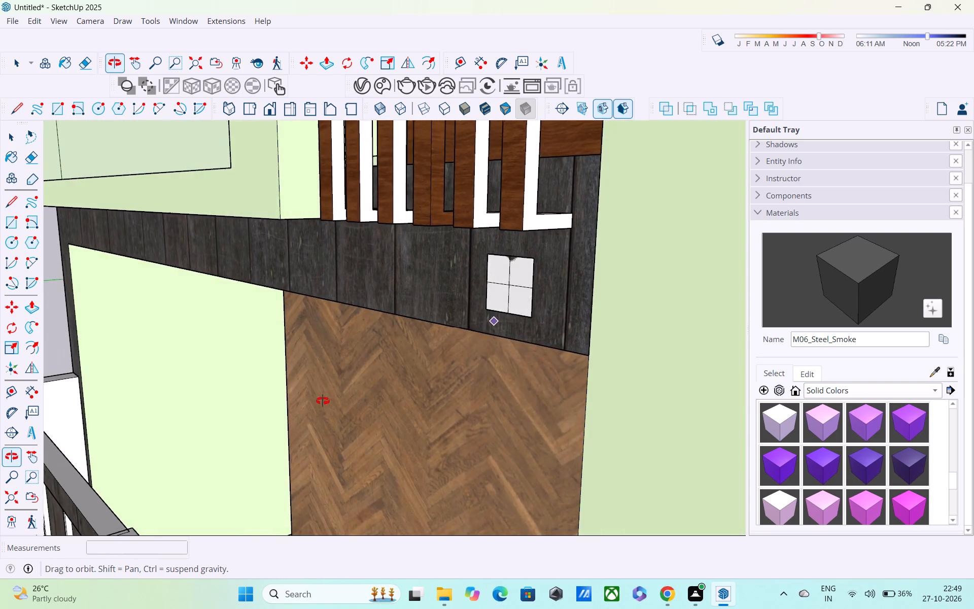
{"action": "middle_click_drag", "start_coordinate": [323, 401], "coordinate": [316, 402]}
{"action": "key", "text": "Escape"}
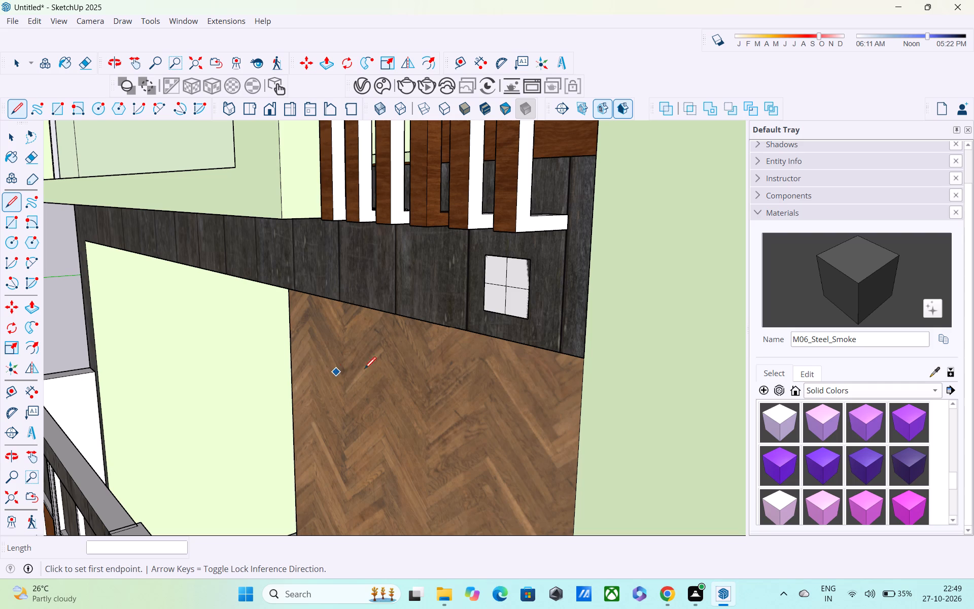
{"action": "key", "text": "p"}
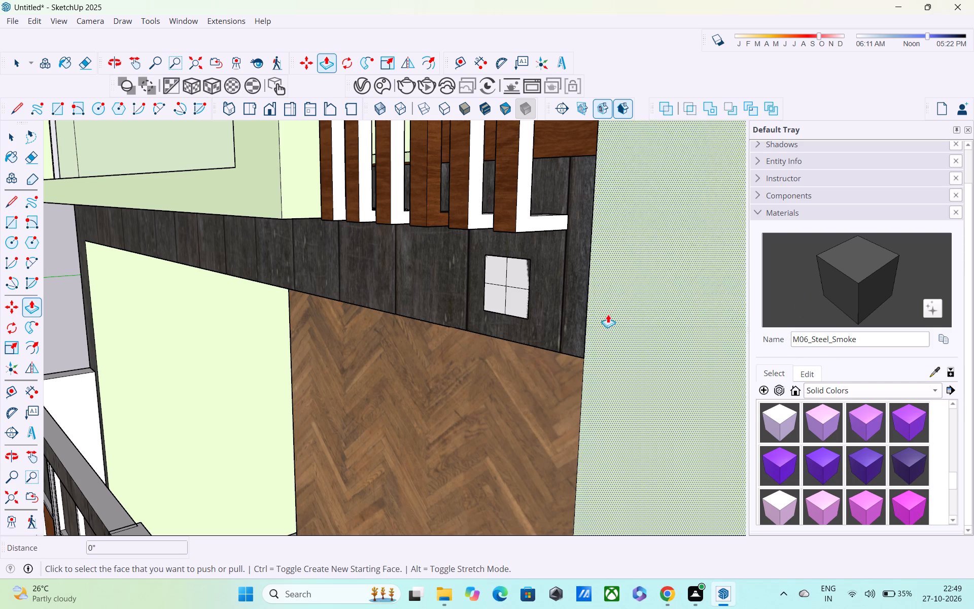
{"action": "left_click", "coordinate": [494, 264]}
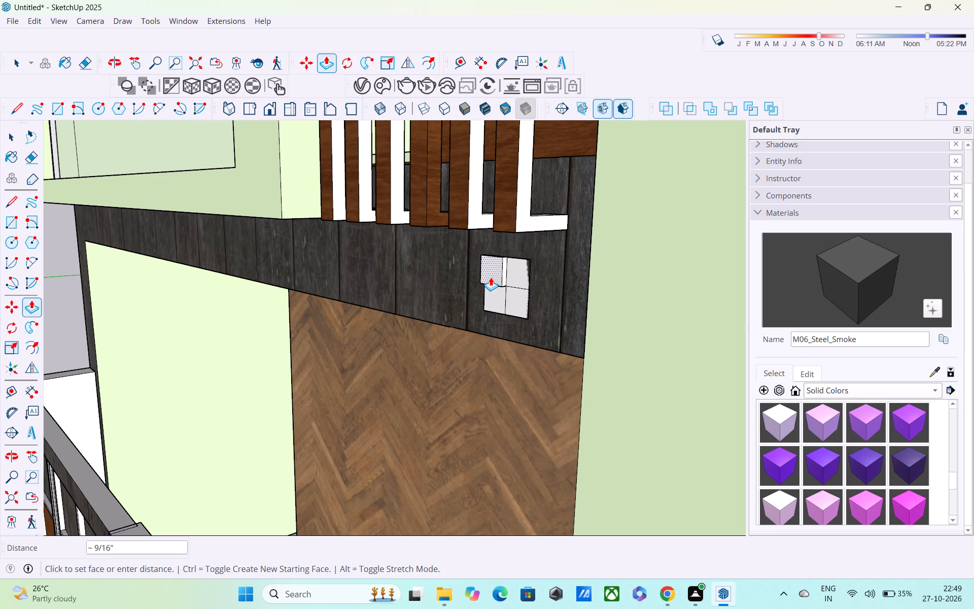
{"action": "type", "text": "3\""}
{"action": "key", "text": "Return"}
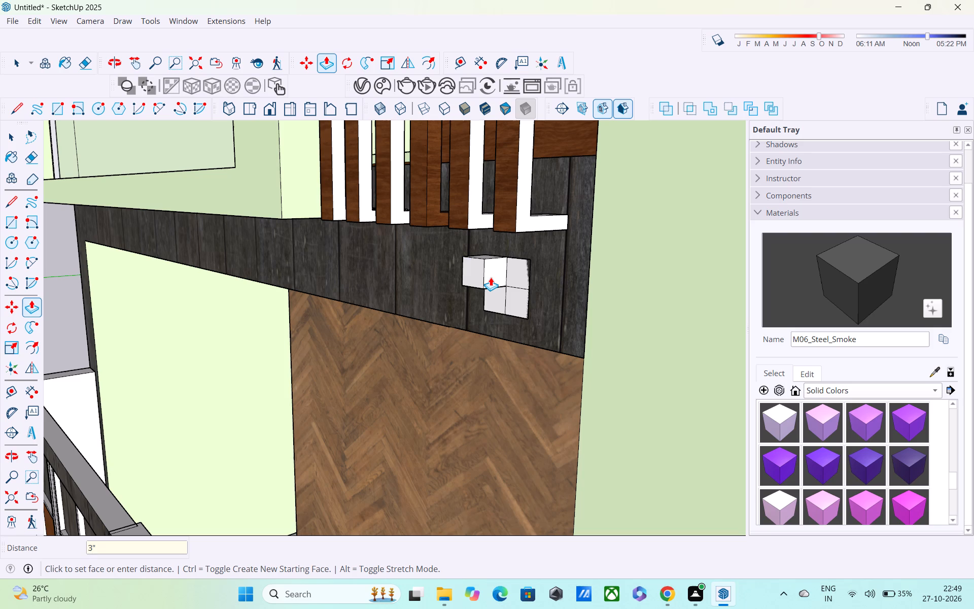
{"action": "type", "text": "1\""}
{"action": "key", "text": "Return"}
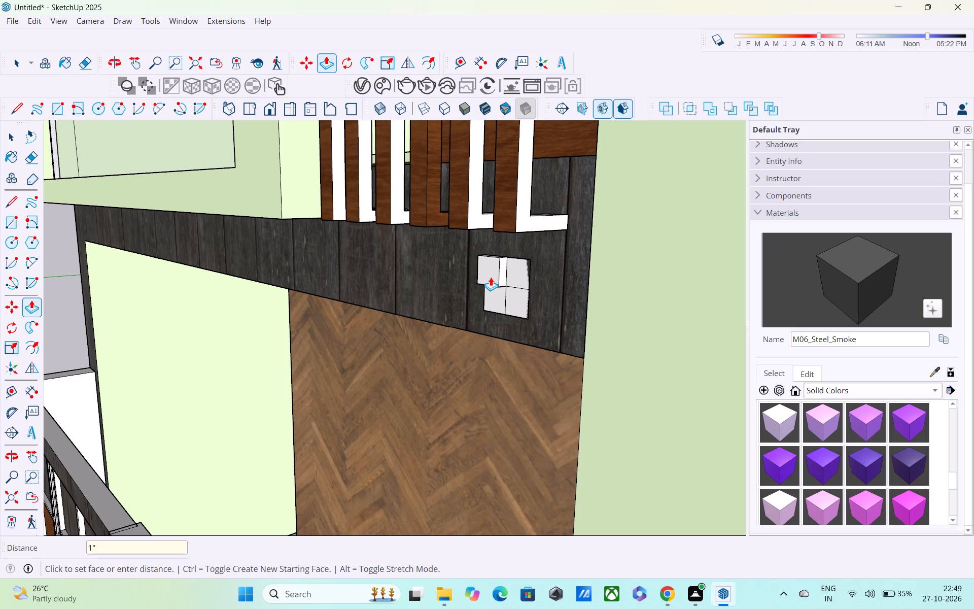
{"action": "double_click", "coordinate": [511, 268]}
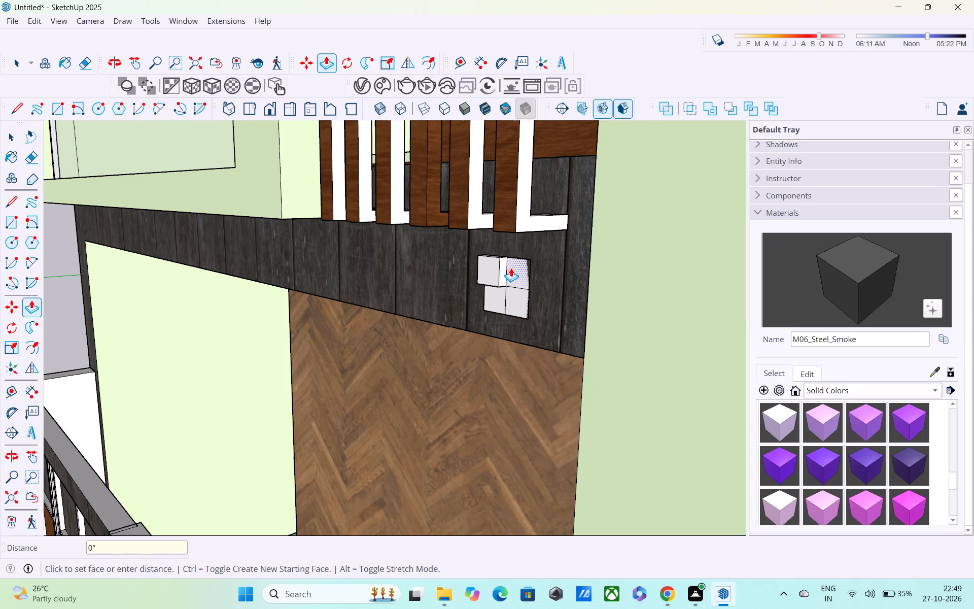
{"action": "double_click", "coordinate": [513, 297]}
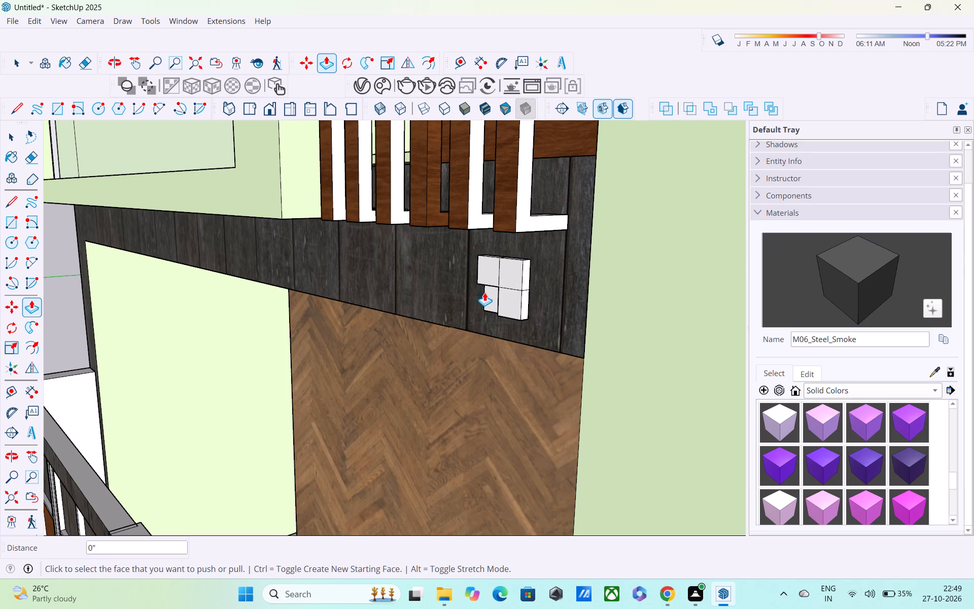
{"action": "double_click", "coordinate": [491, 296]}
Copy the whole raised four-part block about 13' along the dark wood band, to its far end above the gate.
{"action": "scroll", "coordinate": [506, 293], "scroll_direction": "down", "scroll_amount": 1}
{"action": "middle_click_drag", "start_coordinate": [554, 284], "coordinate": [606, 275]}
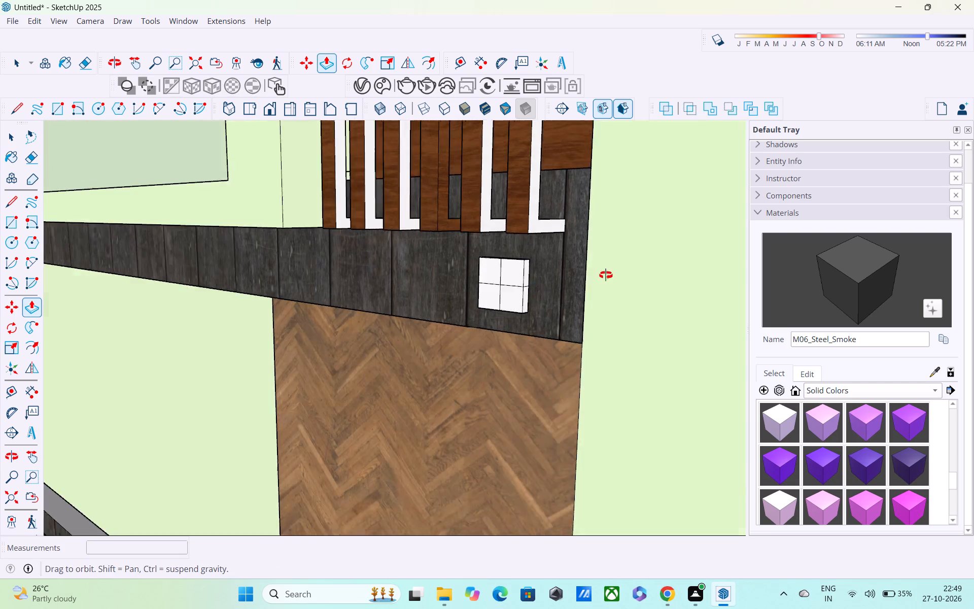
{"action": "middle_click_drag", "start_coordinate": [606, 275], "coordinate": [715, 244]}
{"action": "scroll", "coordinate": [616, 281], "scroll_direction": "down", "scroll_amount": 3}
{"action": "key", "text": "space"}
{"action": "double_click", "coordinate": [503, 274]}
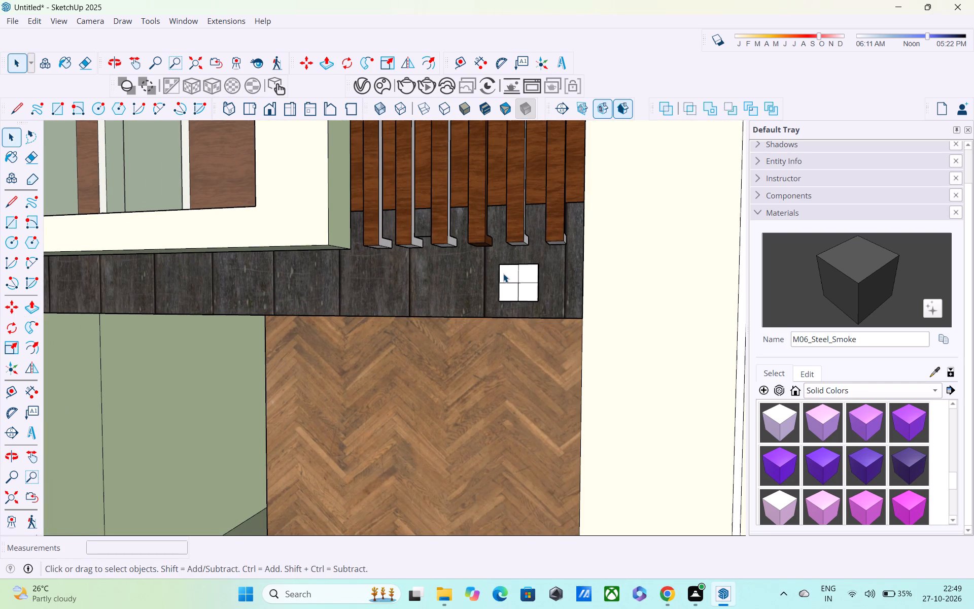
{"action": "scroll", "coordinate": [536, 277], "scroll_direction": "up", "scroll_amount": 3}
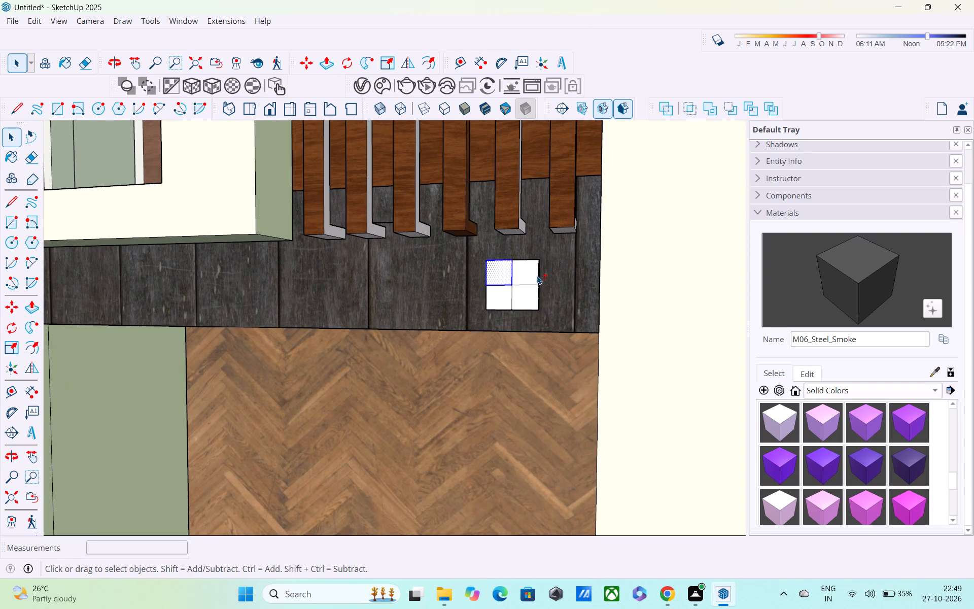
{"action": "double_click", "coordinate": [534, 275], "text": "shift"}
{"action": "double_click", "coordinate": [526, 294], "text": "shift"}
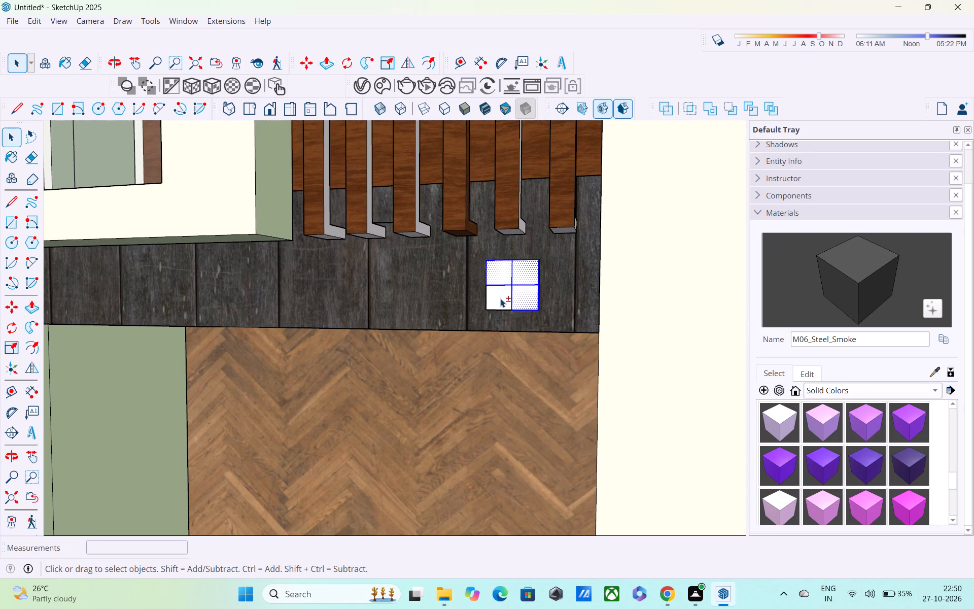
{"action": "double_click", "coordinate": [500, 298], "text": "shift"}
{"action": "middle_click_drag", "start_coordinate": [516, 306], "coordinate": [878, 256]}
{"action": "scroll", "coordinate": [489, 301], "scroll_direction": "up", "scroll_amount": 4}
{"action": "scroll", "coordinate": [265, 328], "scroll_direction": "up", "scroll_amount": 4, "text": "shift"}
{"action": "double_click", "coordinate": [374, 249], "text": "shift"}
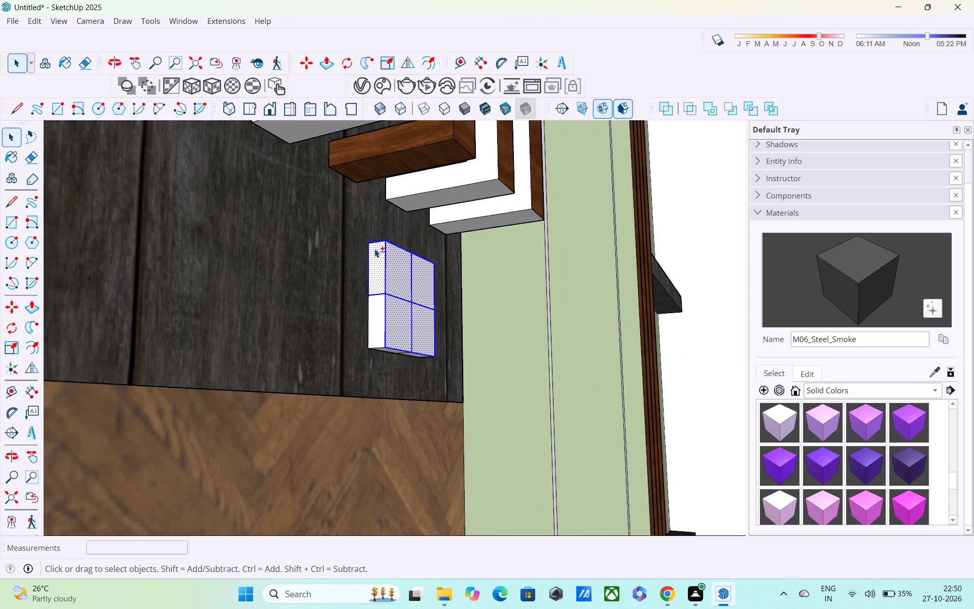
{"action": "double_click", "coordinate": [374, 306], "text": "shift"}
{"action": "middle_click_drag", "start_coordinate": [401, 336], "coordinate": [414, 205]}
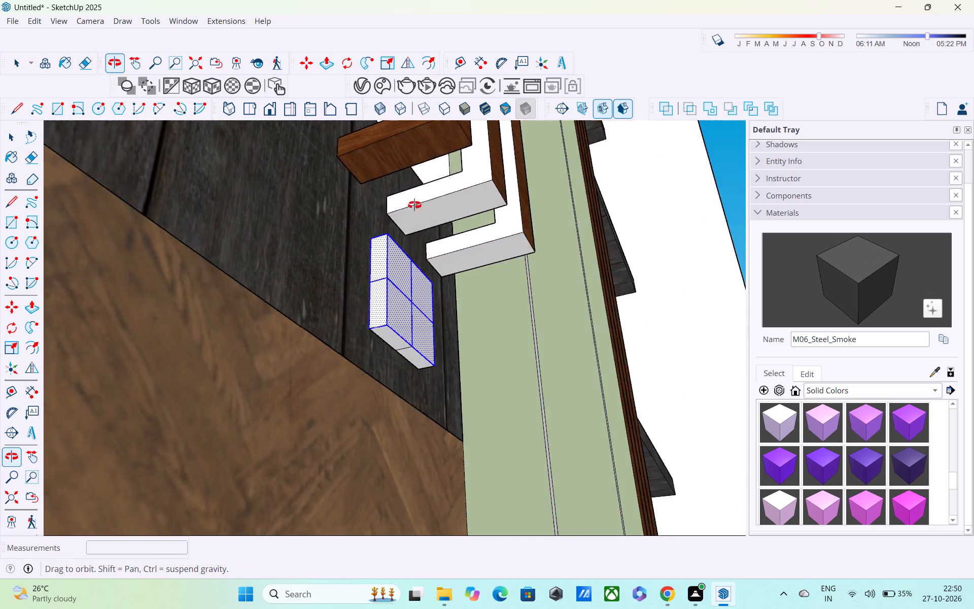
{"action": "middle_click_drag", "start_coordinate": [414, 205], "coordinate": [438, 89]}
{"action": "double_click", "coordinate": [393, 300], "text": "shift"}
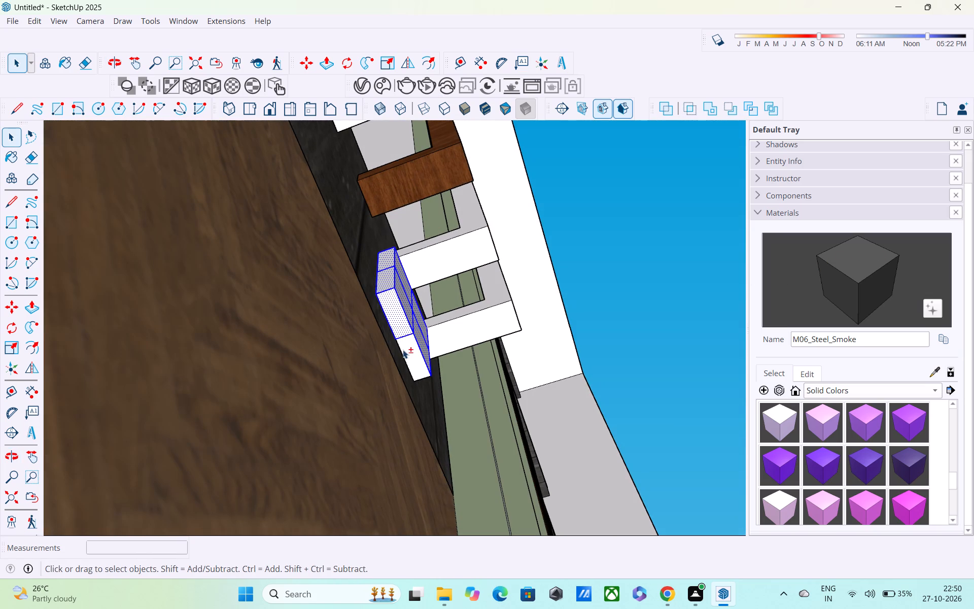
{"action": "left_click", "coordinate": [406, 354], "text": "shift"}
{"action": "left_click", "coordinate": [407, 354], "text": "shift"}
{"action": "scroll", "coordinate": [409, 346], "scroll_direction": "up", "scroll_amount": 6}
{"action": "middle_click_drag", "start_coordinate": [409, 345], "coordinate": [0, 413]}
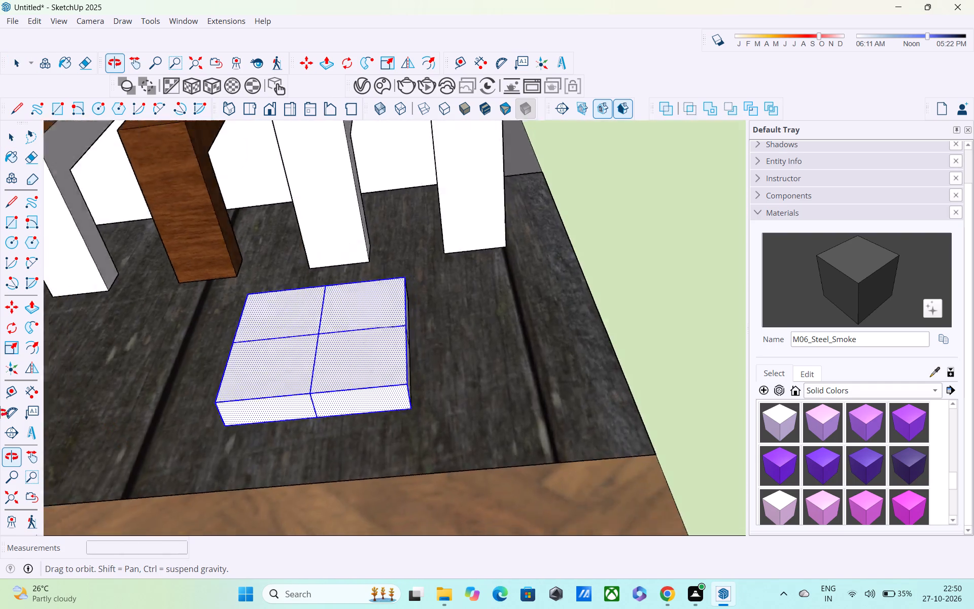
{"action": "middle_click_drag", "start_coordinate": [0, 413], "coordinate": [0, 608]}
{"action": "middle_click_drag", "start_coordinate": [496, 362], "coordinate": [366, 377]}
{"action": "scroll", "coordinate": [382, 359], "scroll_direction": "up", "scroll_amount": 4}
{"action": "left_click", "coordinate": [396, 347], "text": "shift"}
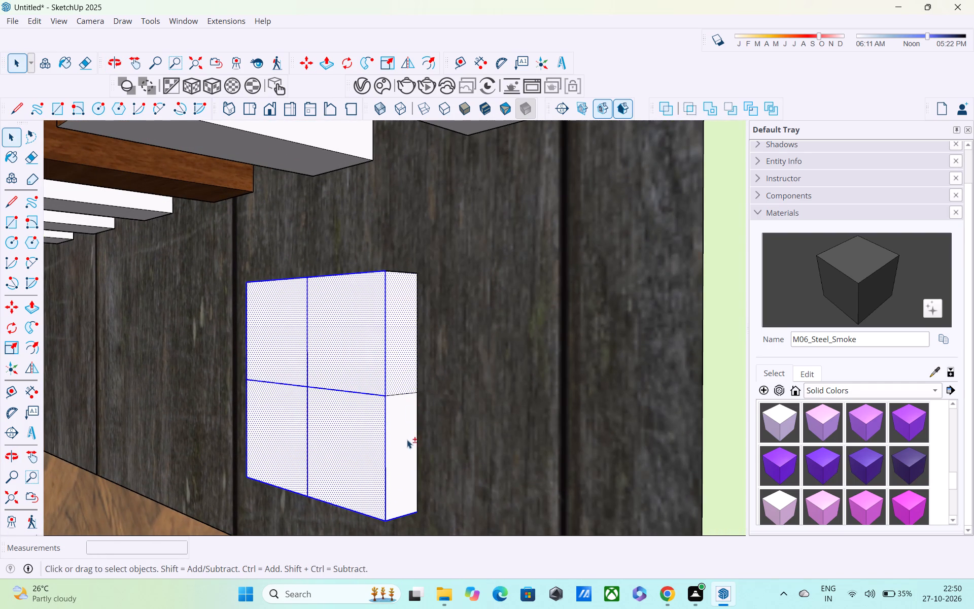
{"action": "left_click", "coordinate": [403, 447], "text": "shift"}
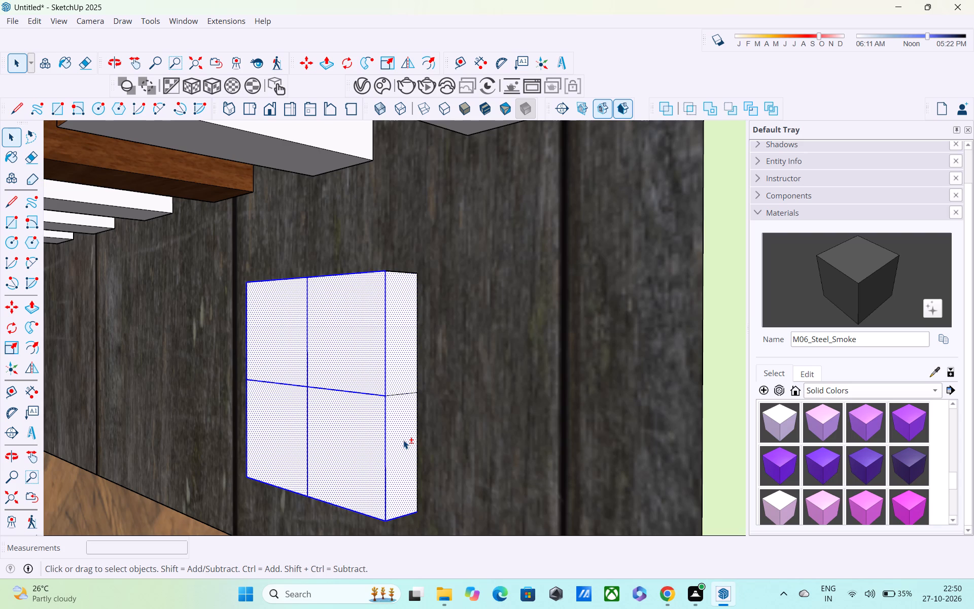
{"action": "left_click", "coordinate": [411, 395], "text": "shift"}
{"action": "middle_click_drag", "start_coordinate": [420, 375], "coordinate": [418, 485]}
{"action": "scroll", "coordinate": [408, 433], "scroll_direction": "up", "scroll_amount": 5}
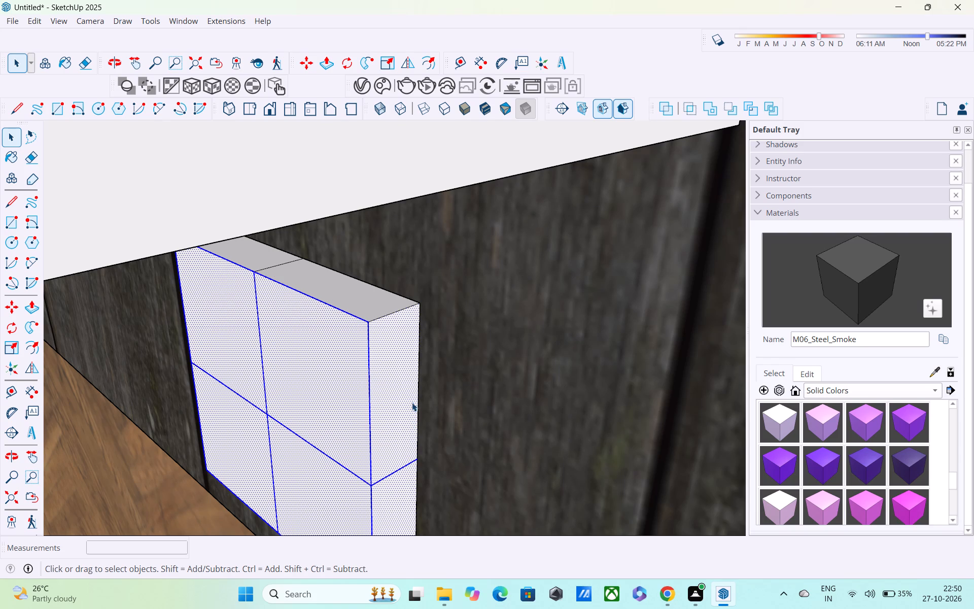
{"action": "scroll", "coordinate": [444, 385], "scroll_direction": "down", "scroll_amount": 4}
{"action": "middle_click_drag", "start_coordinate": [421, 379], "coordinate": [448, 352]}
{"action": "key", "text": "m"}
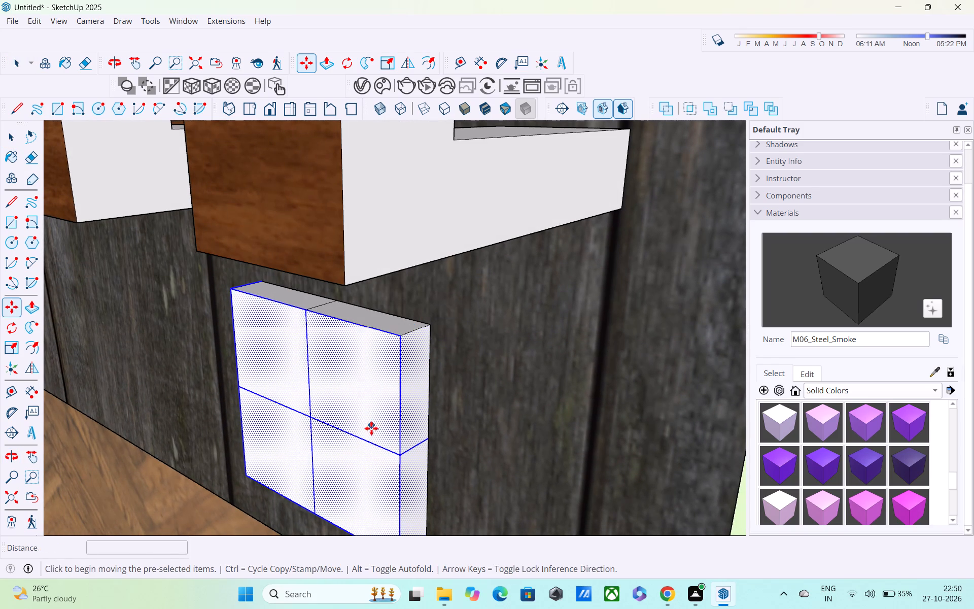
{"action": "middle_click_drag", "start_coordinate": [373, 436], "coordinate": [551, 265], "text": "shift"}
{"action": "middle_click_drag", "start_coordinate": [411, 342], "coordinate": [726, 282]}
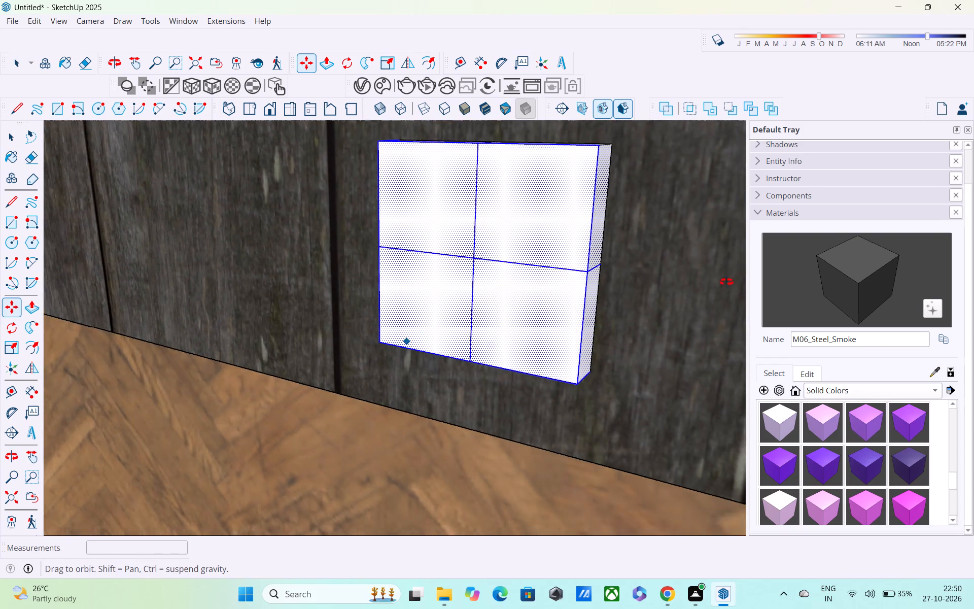
{"action": "middle_click_drag", "start_coordinate": [726, 282], "coordinate": [973, 181]}
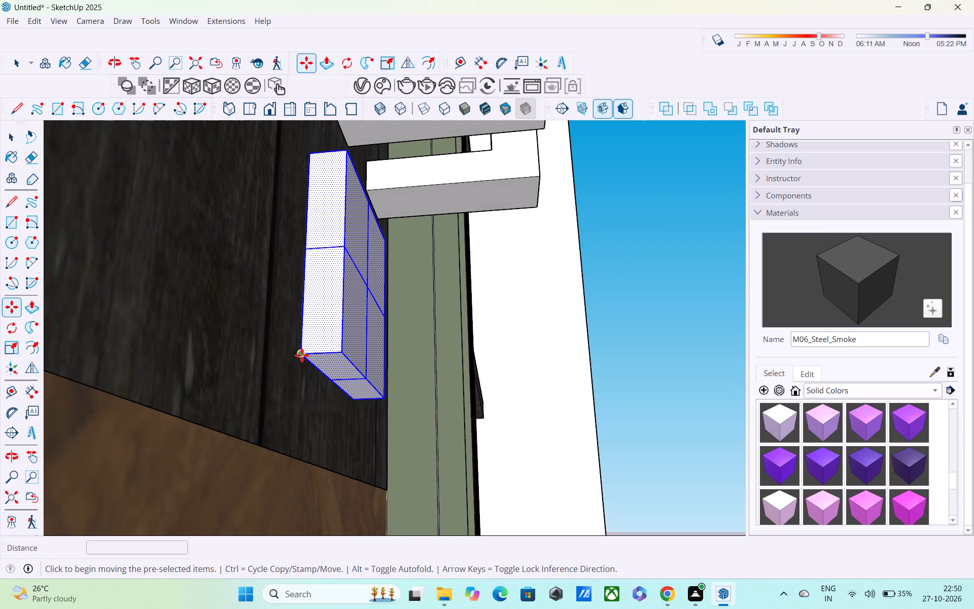
{"action": "left_click", "coordinate": [302, 355]}
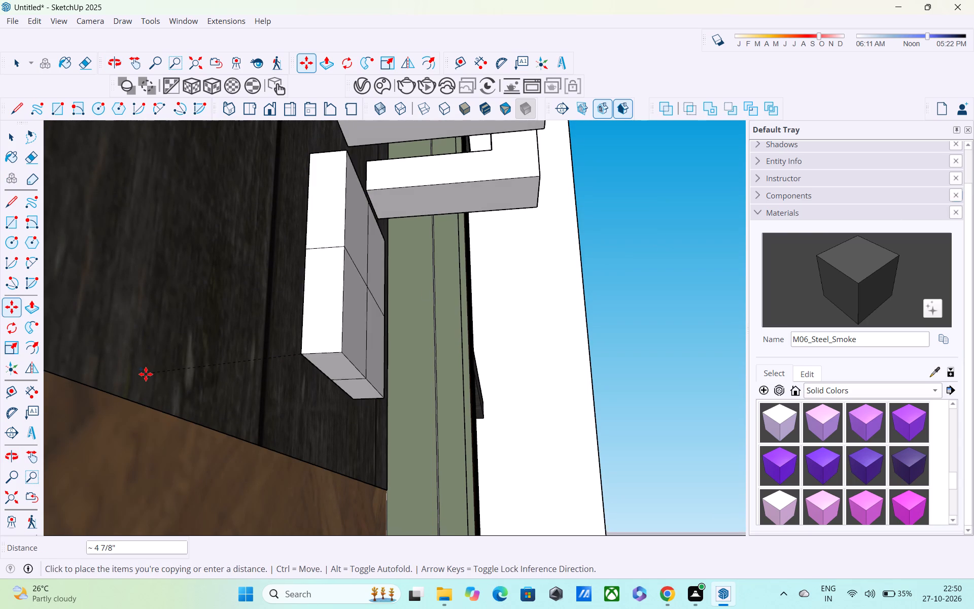
{"action": "scroll", "coordinate": [146, 374], "scroll_direction": "down", "scroll_amount": 4}
{"action": "scroll", "coordinate": [163, 317], "scroll_direction": "down", "scroll_amount": 3}
{"action": "middle_click_drag", "start_coordinate": [162, 317], "coordinate": [497, 335], "text": "shift"}
{"action": "scroll", "coordinate": [498, 336], "scroll_direction": "up", "scroll_amount": 1}
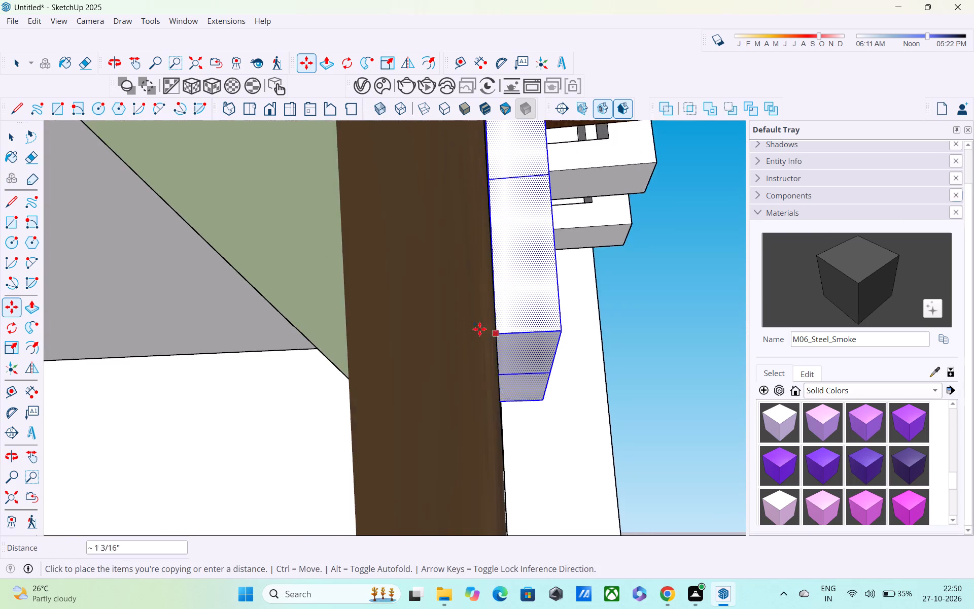
{"action": "scroll", "coordinate": [458, 322], "scroll_direction": "down", "scroll_amount": 5}
{"action": "middle_click_drag", "start_coordinate": [375, 340], "coordinate": [0, 482]}
{"action": "scroll", "coordinate": [7, 477], "scroll_direction": "down", "scroll_amount": 8}
{"action": "scroll", "coordinate": [70, 370], "scroll_direction": "down", "scroll_amount": 6}
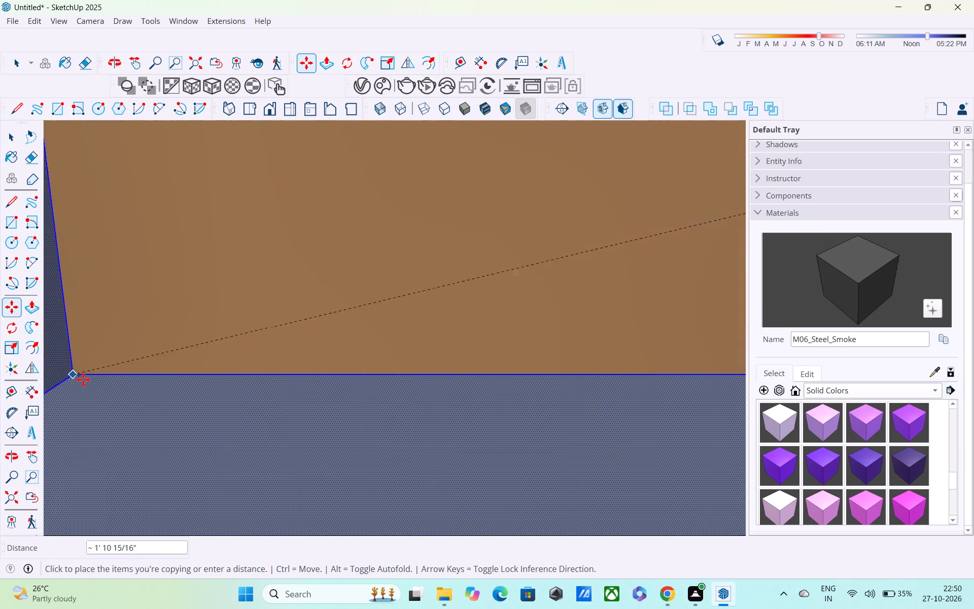
{"action": "scroll", "coordinate": [93, 369], "scroll_direction": "down", "scroll_amount": 14}
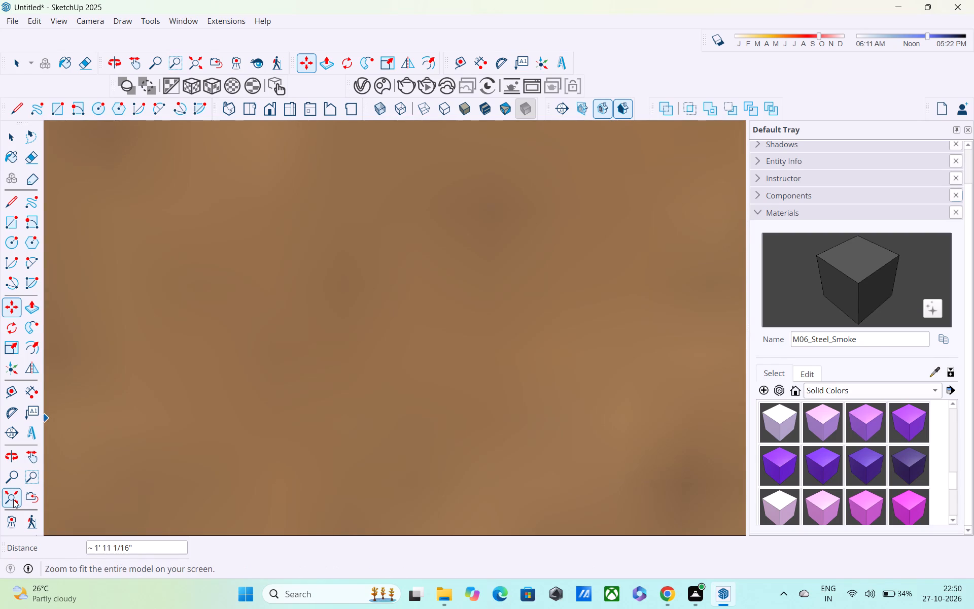
{"action": "left_click", "coordinate": [14, 499]}
{"action": "scroll", "coordinate": [625, 218], "scroll_direction": "up", "scroll_amount": 4}
{"action": "scroll", "coordinate": [654, 181], "scroll_direction": "up", "scroll_amount": 6}
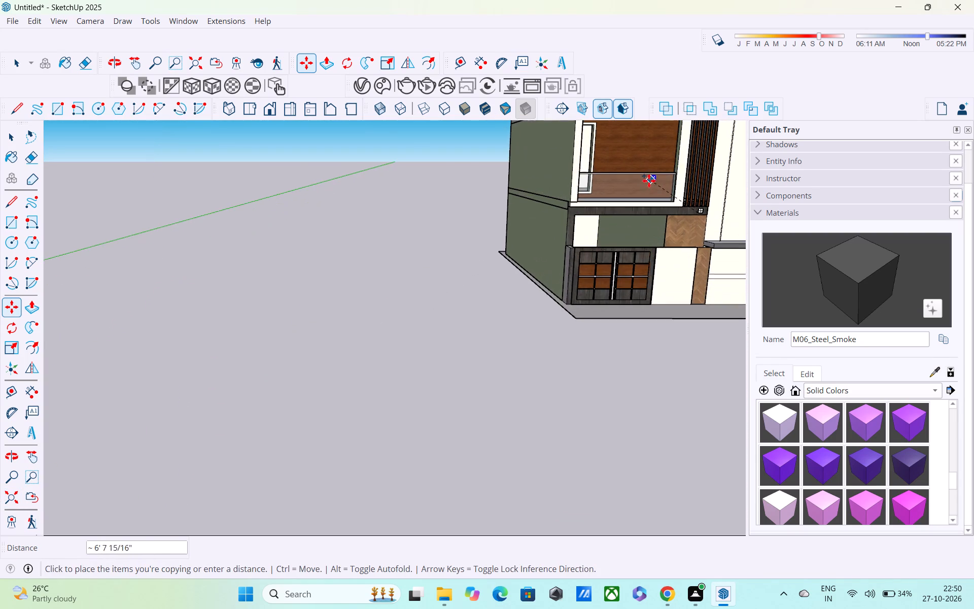
{"action": "scroll", "coordinate": [612, 205], "scroll_direction": "up", "scroll_amount": 12}
{"action": "scroll", "coordinate": [547, 224], "scroll_direction": "up", "scroll_amount": 4}
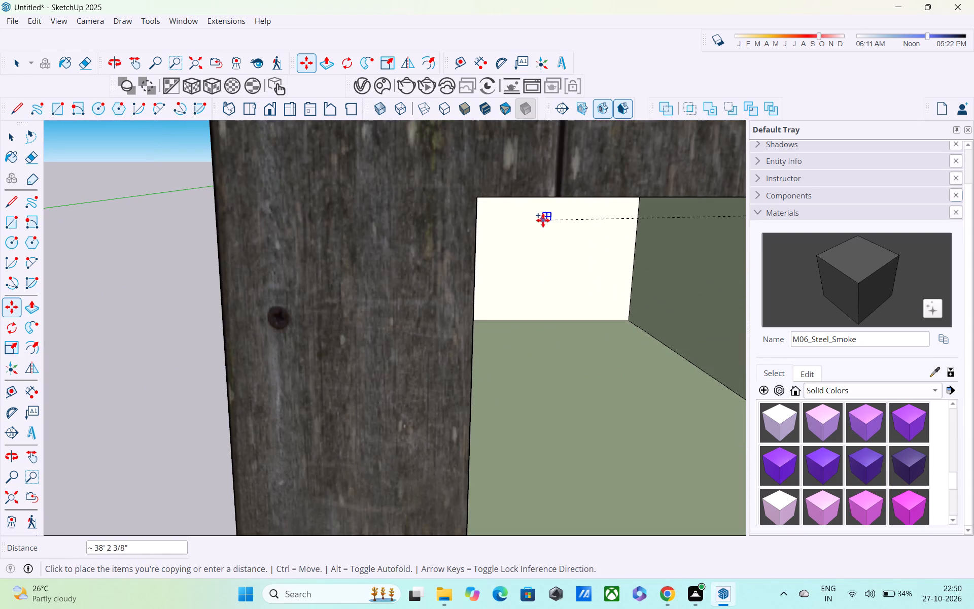
{"action": "scroll", "coordinate": [538, 214], "scroll_direction": "down", "scroll_amount": 5}
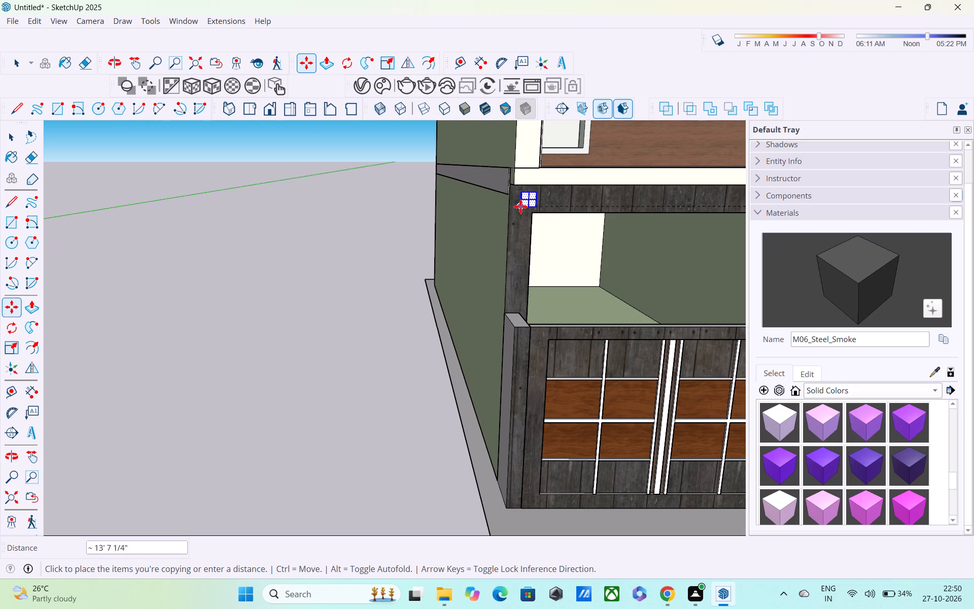
{"action": "left_click", "coordinate": [547, 206]}
{"action": "scroll", "coordinate": [549, 207], "scroll_direction": "down", "scroll_amount": 4}
{"action": "key", "text": "space"}
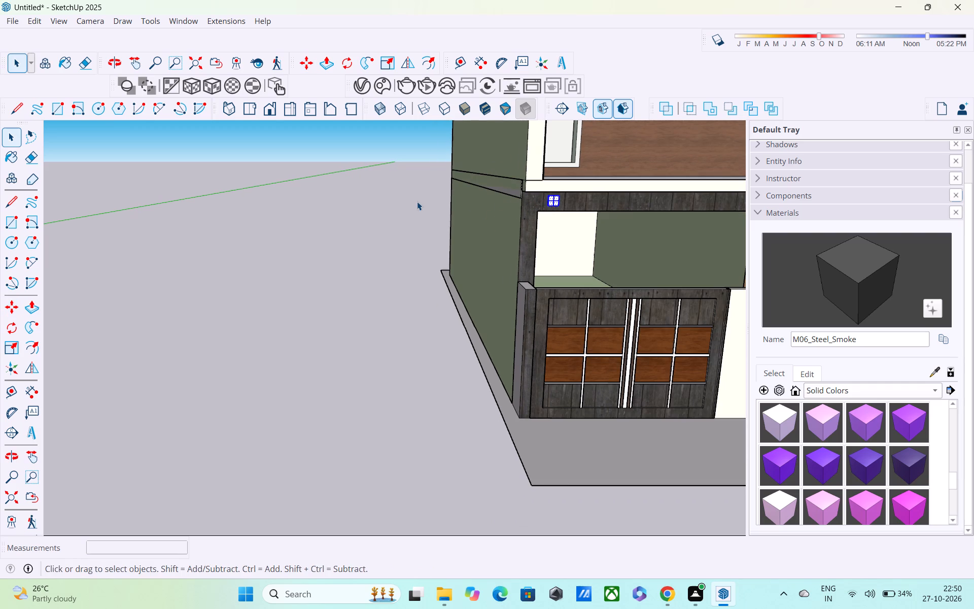
{"action": "left_click", "coordinate": [417, 201]}
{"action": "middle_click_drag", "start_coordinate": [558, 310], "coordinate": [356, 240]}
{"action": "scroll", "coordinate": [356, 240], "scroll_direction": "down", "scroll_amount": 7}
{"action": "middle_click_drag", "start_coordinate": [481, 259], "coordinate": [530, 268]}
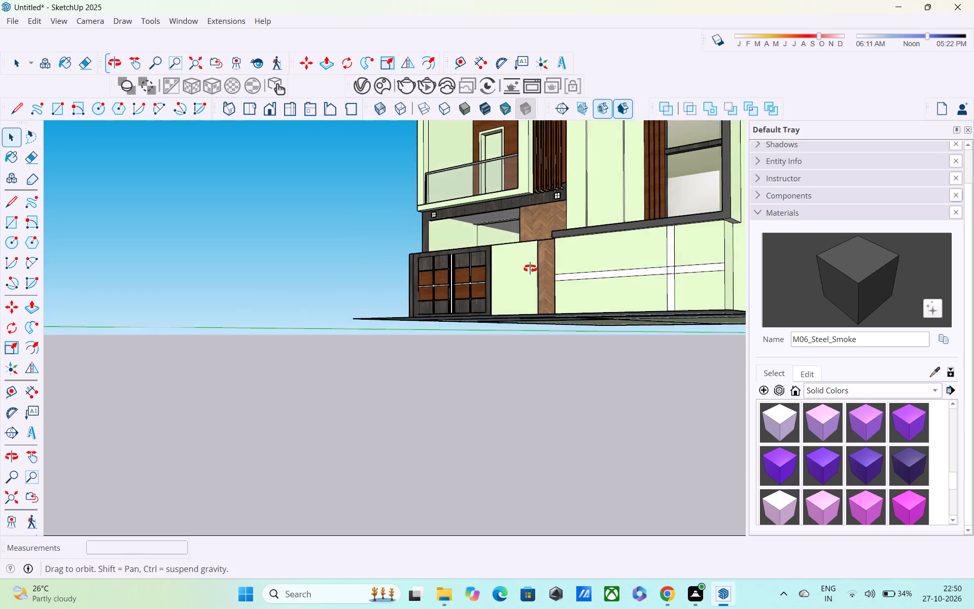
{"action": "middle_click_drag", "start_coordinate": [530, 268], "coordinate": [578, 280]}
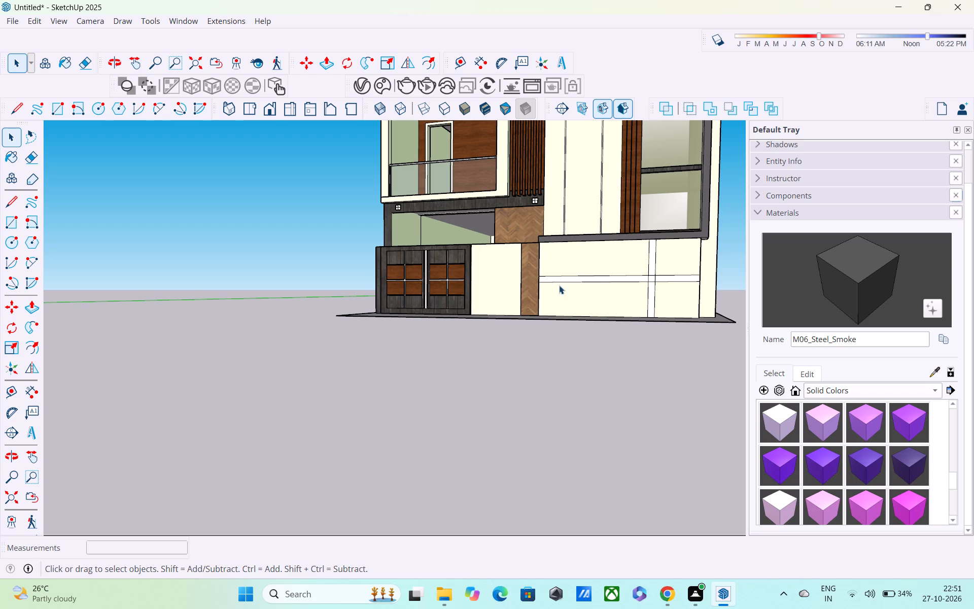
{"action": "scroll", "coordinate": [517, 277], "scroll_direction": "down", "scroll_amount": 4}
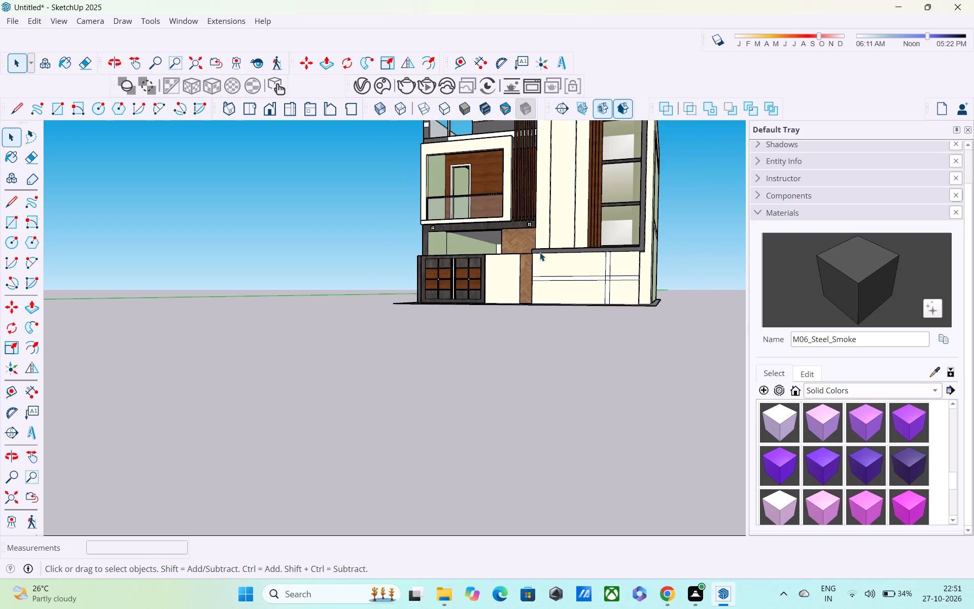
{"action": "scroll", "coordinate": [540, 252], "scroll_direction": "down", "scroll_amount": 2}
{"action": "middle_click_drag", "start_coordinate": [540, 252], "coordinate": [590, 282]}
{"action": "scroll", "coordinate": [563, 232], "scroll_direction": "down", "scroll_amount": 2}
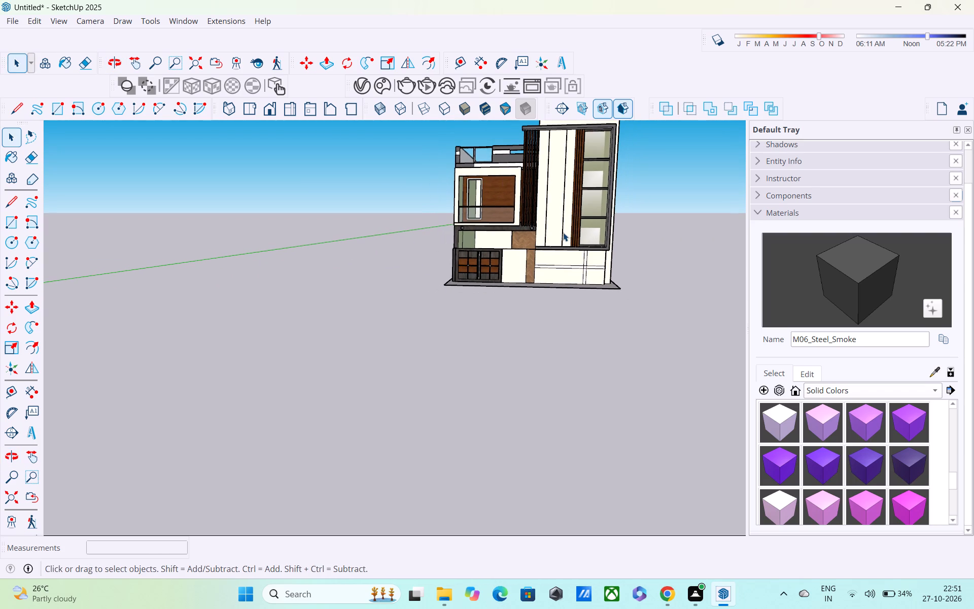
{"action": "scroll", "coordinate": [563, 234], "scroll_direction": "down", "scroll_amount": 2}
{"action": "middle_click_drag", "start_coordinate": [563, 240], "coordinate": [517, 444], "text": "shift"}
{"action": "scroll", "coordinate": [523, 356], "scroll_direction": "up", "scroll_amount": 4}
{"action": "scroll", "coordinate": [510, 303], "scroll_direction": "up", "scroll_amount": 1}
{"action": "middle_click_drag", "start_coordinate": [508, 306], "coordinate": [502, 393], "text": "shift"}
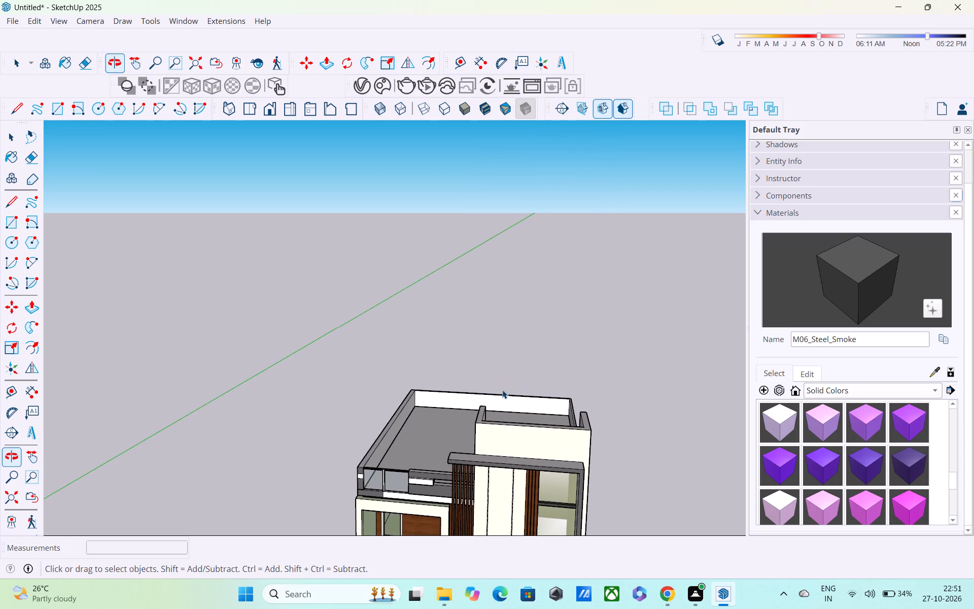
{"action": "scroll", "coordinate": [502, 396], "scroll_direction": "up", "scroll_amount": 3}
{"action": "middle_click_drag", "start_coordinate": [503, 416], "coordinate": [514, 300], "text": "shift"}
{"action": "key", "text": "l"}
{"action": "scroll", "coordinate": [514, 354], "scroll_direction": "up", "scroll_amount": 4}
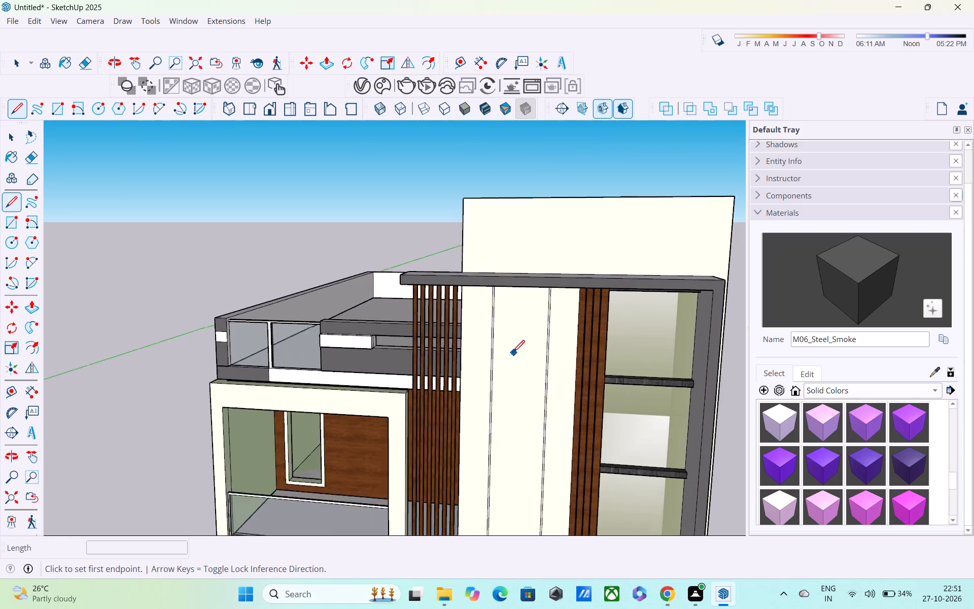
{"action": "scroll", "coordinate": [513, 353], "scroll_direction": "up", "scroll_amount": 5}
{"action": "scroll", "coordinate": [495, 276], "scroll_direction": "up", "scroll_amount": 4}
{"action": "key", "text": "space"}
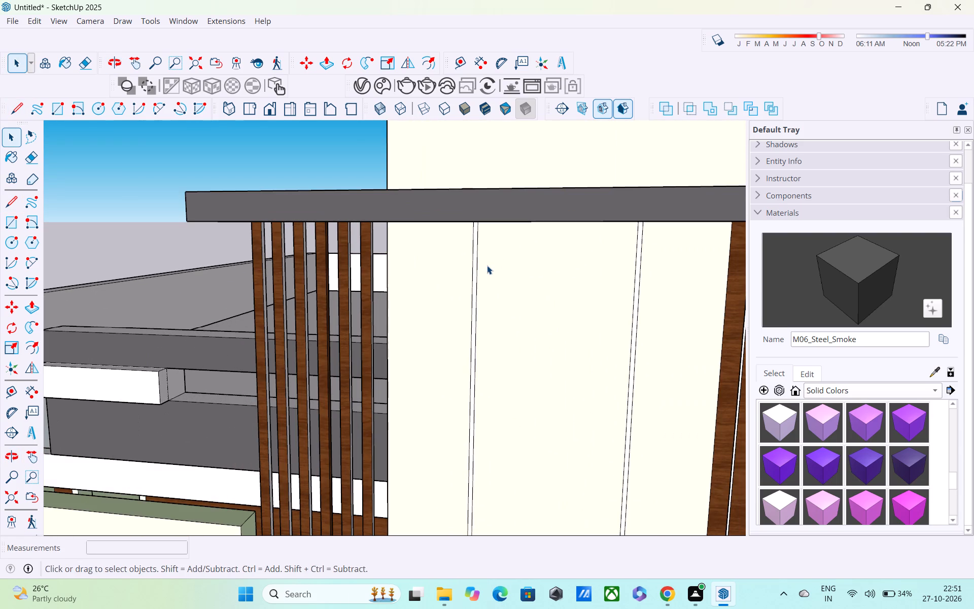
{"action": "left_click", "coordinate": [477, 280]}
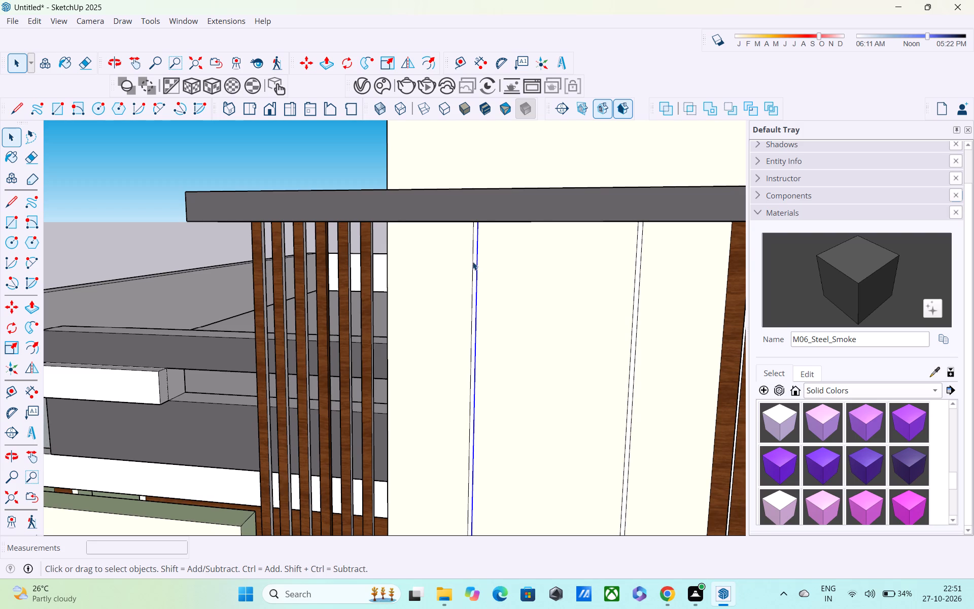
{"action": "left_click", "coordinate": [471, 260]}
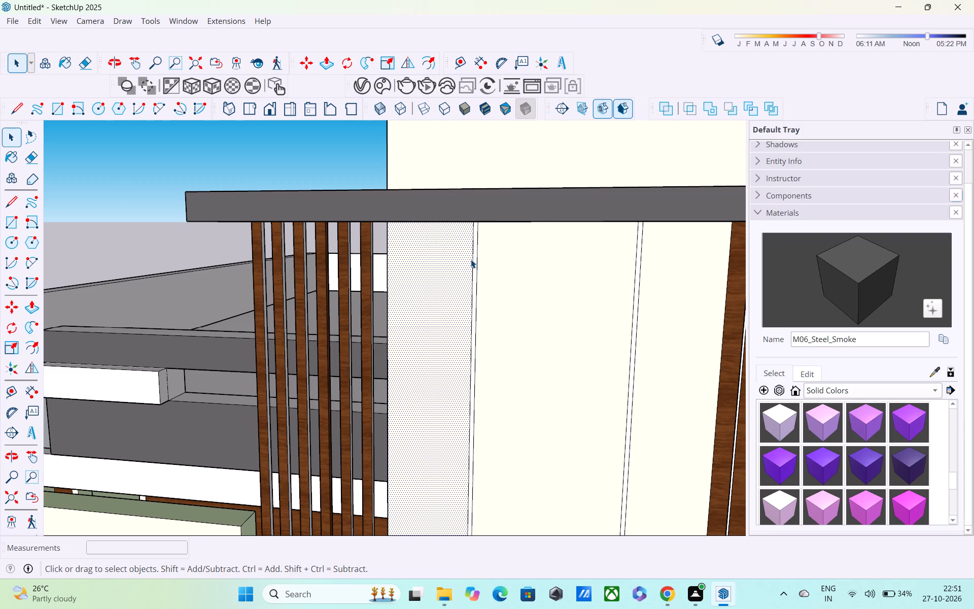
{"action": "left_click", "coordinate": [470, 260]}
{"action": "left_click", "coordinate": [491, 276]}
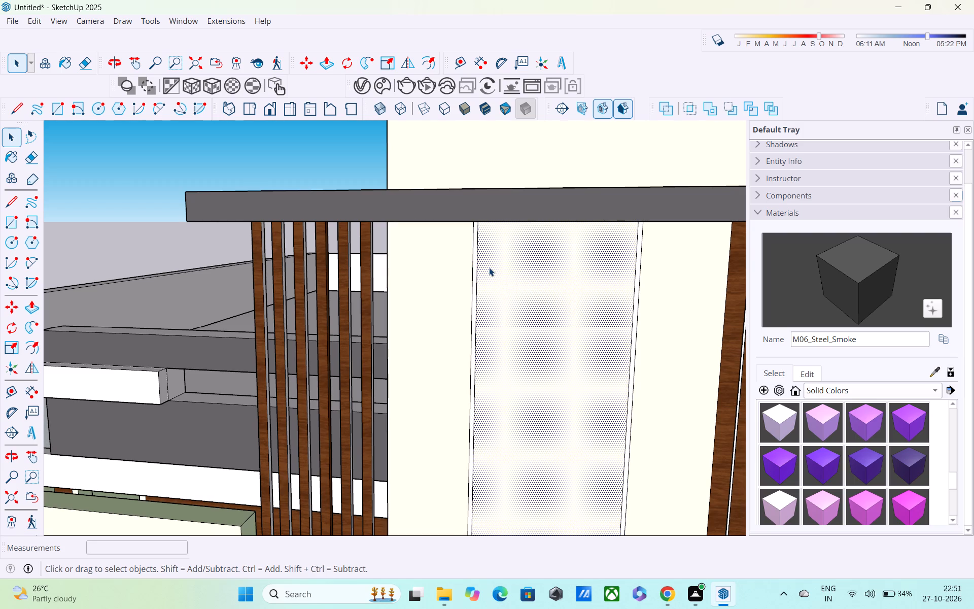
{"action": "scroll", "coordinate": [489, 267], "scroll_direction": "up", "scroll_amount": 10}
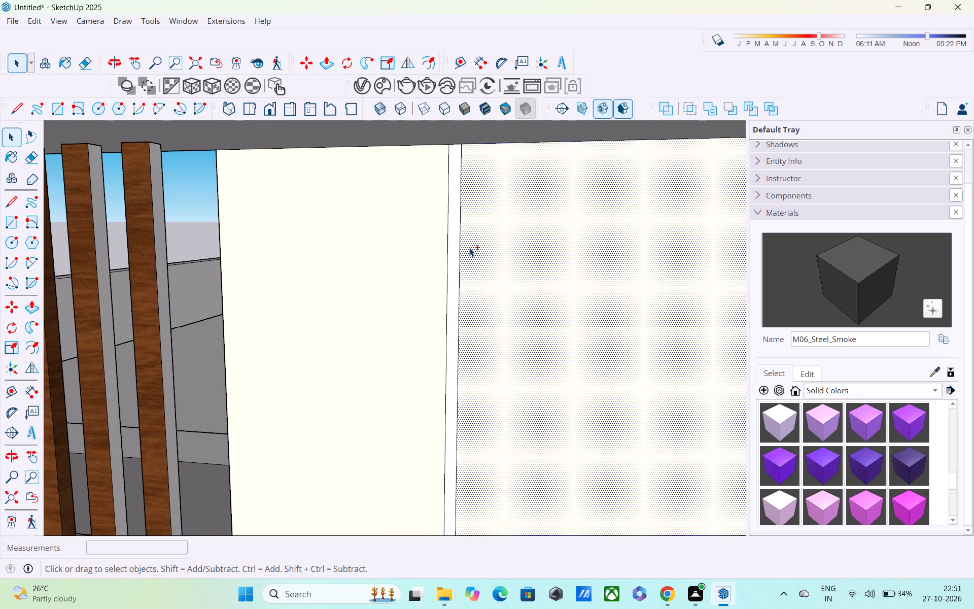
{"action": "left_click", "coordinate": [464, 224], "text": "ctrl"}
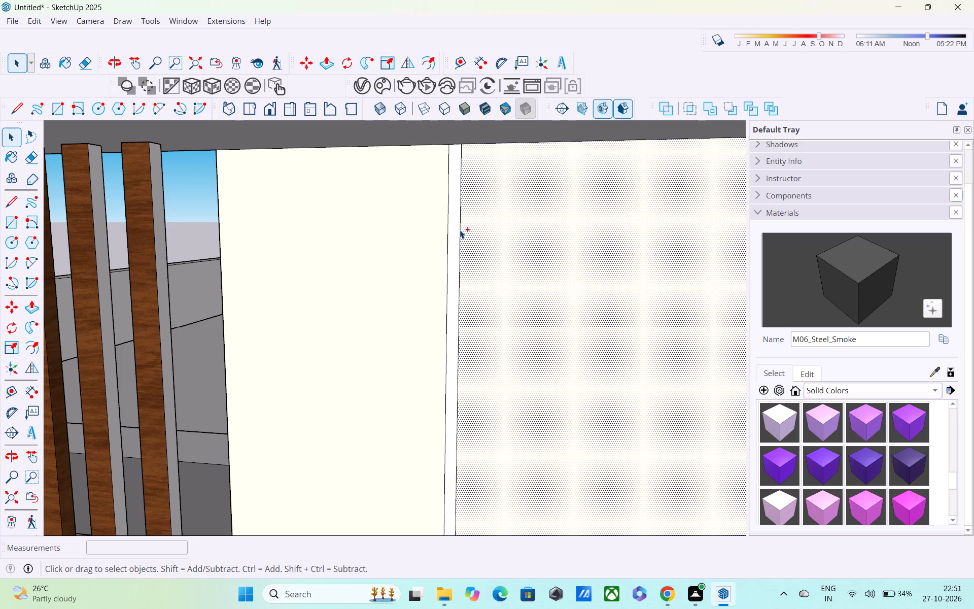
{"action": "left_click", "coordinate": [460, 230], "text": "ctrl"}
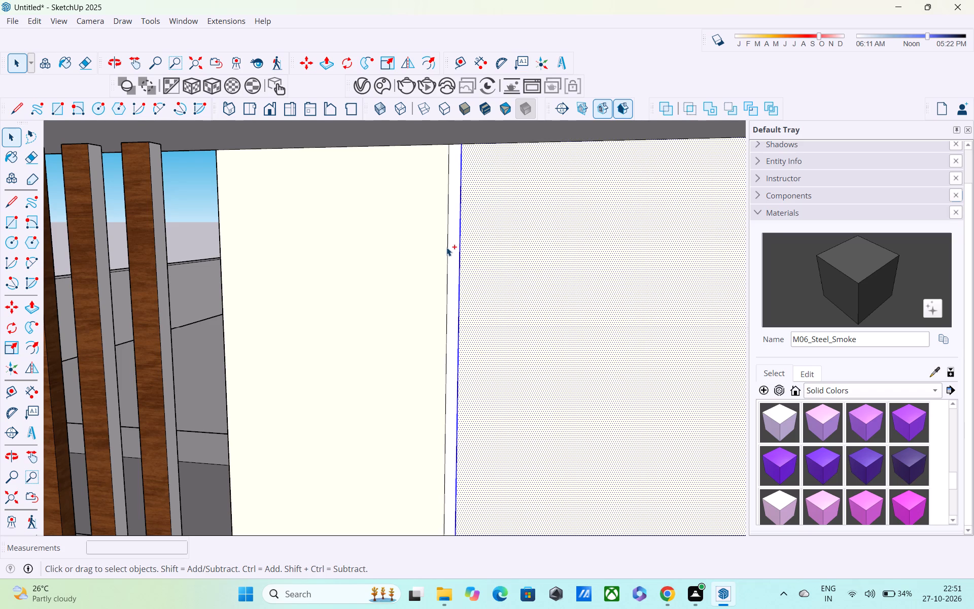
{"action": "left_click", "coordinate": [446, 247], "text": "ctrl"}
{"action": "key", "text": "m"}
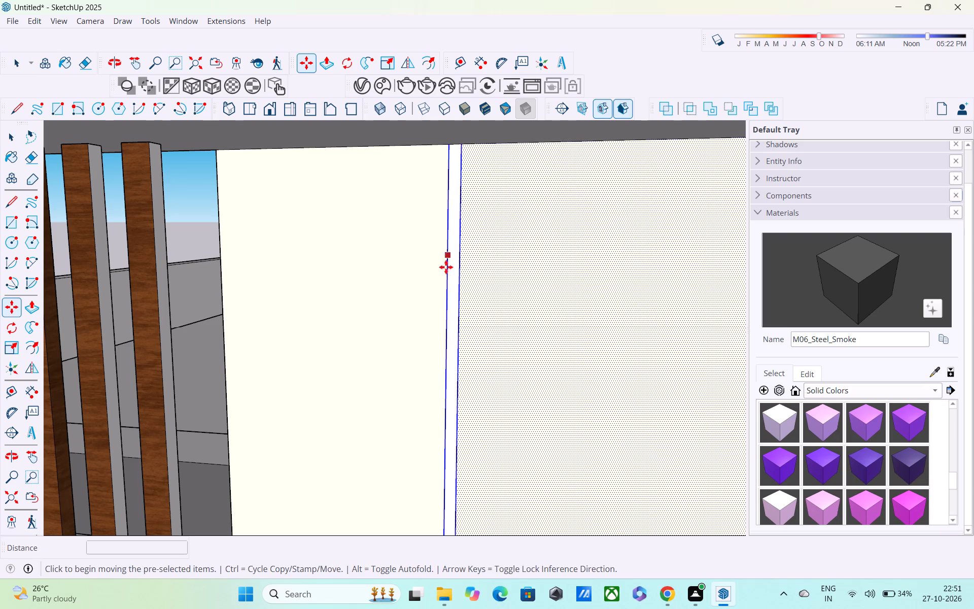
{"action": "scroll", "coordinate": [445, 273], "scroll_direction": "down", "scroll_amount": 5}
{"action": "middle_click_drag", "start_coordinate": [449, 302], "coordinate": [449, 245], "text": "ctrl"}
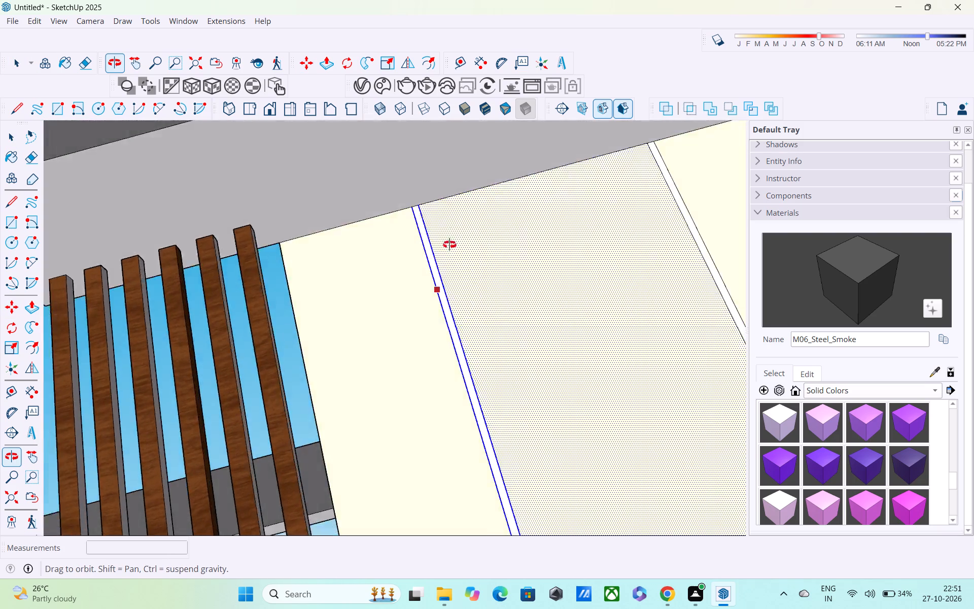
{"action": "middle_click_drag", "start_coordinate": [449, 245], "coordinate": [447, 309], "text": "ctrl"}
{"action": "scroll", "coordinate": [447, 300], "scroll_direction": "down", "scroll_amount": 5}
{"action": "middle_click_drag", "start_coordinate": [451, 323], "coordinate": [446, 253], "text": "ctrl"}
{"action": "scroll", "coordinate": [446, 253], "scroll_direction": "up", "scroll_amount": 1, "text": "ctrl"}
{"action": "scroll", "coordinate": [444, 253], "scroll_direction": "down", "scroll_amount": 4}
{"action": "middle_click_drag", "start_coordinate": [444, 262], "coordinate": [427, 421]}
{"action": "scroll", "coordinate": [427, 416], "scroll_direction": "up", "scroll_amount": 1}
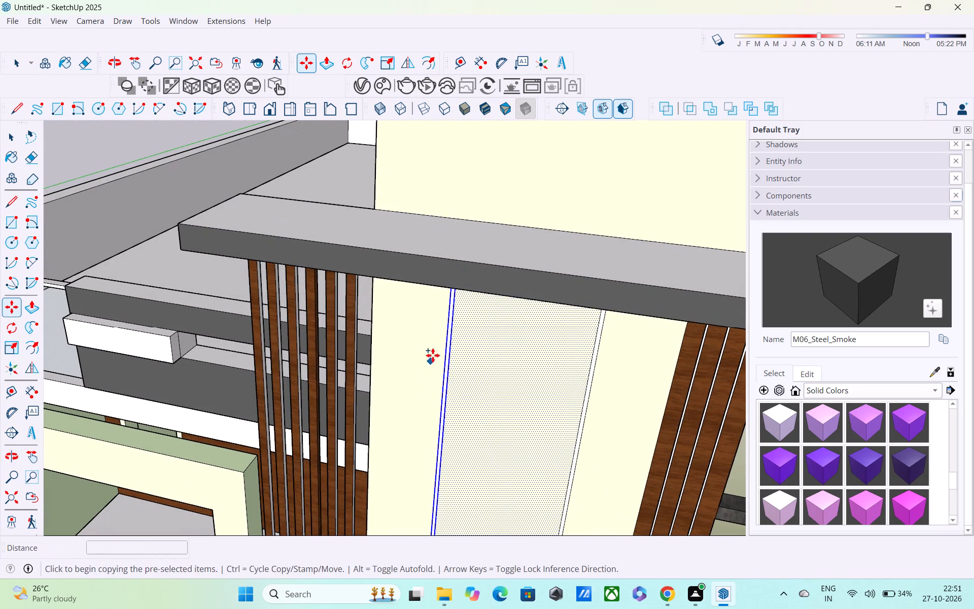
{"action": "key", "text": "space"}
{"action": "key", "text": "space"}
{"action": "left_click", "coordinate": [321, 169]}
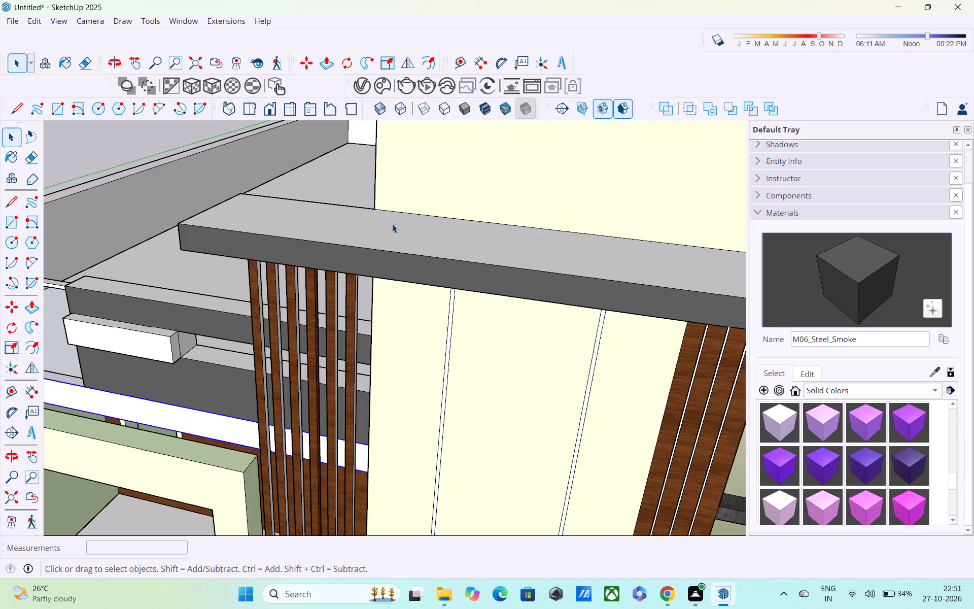
Draw a 4' 6" vertical line on the upper cream wall, from the groove edge nearest the wooden slats to the wall's top edge.
{"action": "key", "text": "l"}
{"action": "scroll", "coordinate": [733, 210], "scroll_direction": "up", "scroll_amount": 3}
{"action": "middle_click_drag", "start_coordinate": [552, 256], "coordinate": [556, 240]}
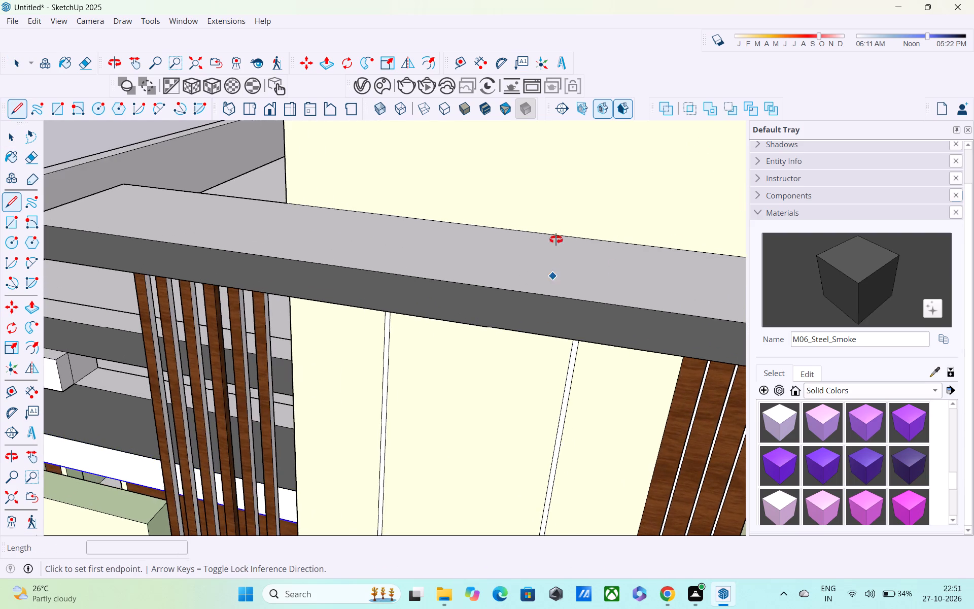
{"action": "middle_click_drag", "start_coordinate": [556, 240], "coordinate": [664, 67]}
{"action": "scroll", "coordinate": [485, 184], "scroll_direction": "up", "scroll_amount": 4}
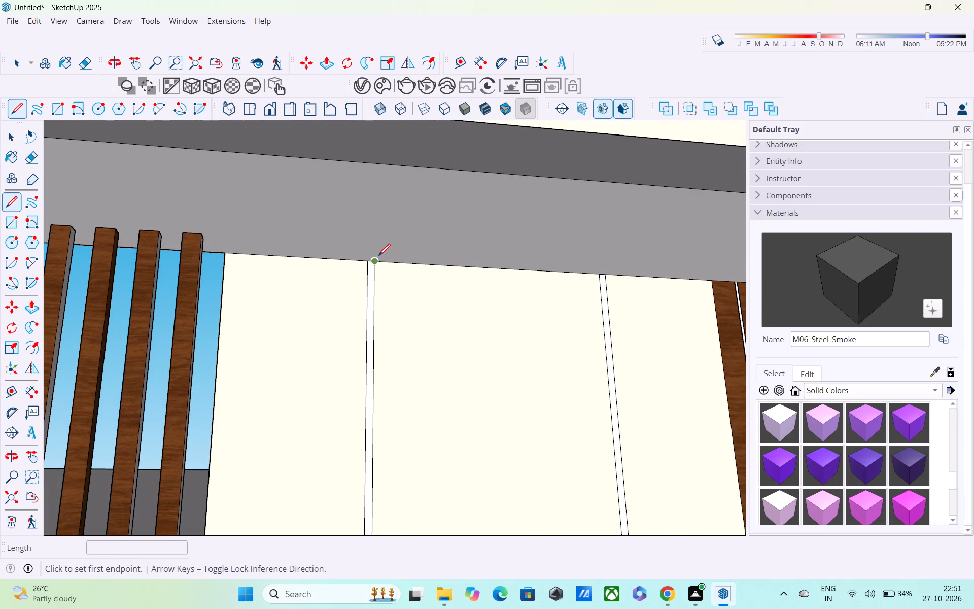
{"action": "left_click", "coordinate": [370, 264]}
{"action": "middle_click_drag", "start_coordinate": [378, 226], "coordinate": [304, 337]}
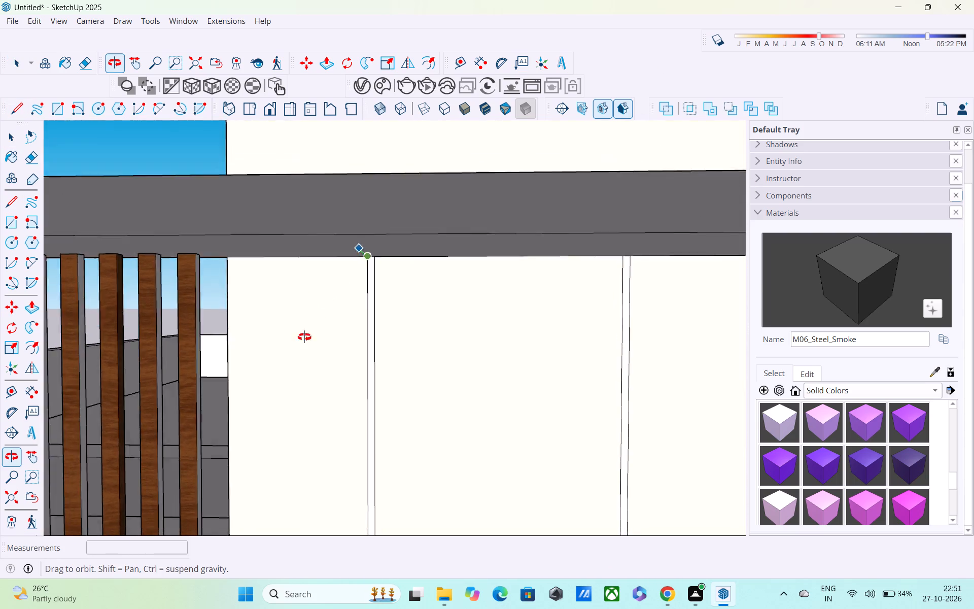
{"action": "middle_click_drag", "start_coordinate": [304, 337], "coordinate": [251, 461]}
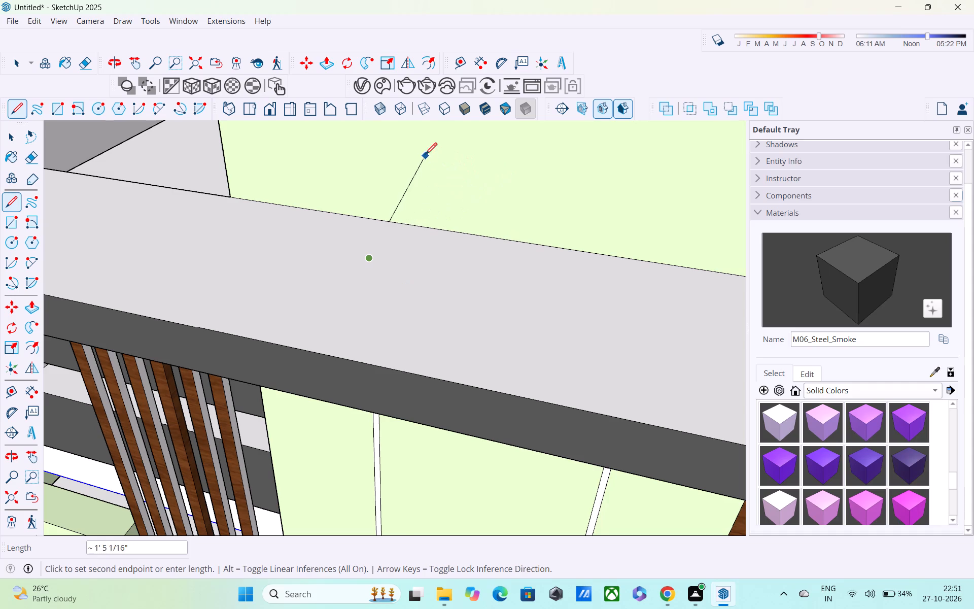
{"action": "middle_click_drag", "start_coordinate": [425, 156], "coordinate": [368, 405], "text": "shift"}
{"action": "middle_click_drag", "start_coordinate": [346, 241], "coordinate": [229, 344]}
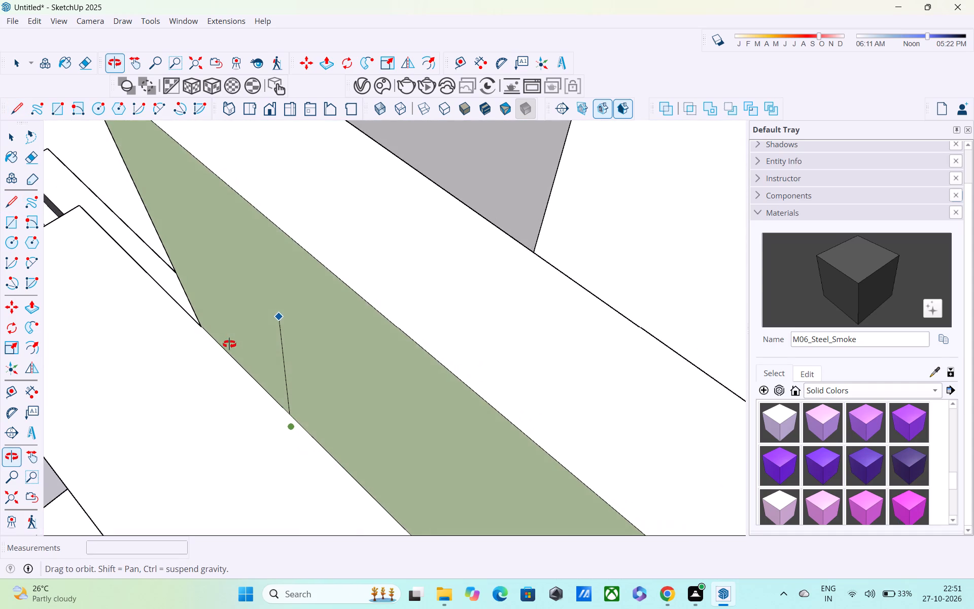
{"action": "middle_click_drag", "start_coordinate": [229, 344], "coordinate": [216, 353]}
{"action": "middle_click_drag", "start_coordinate": [278, 314], "coordinate": [459, 215]}
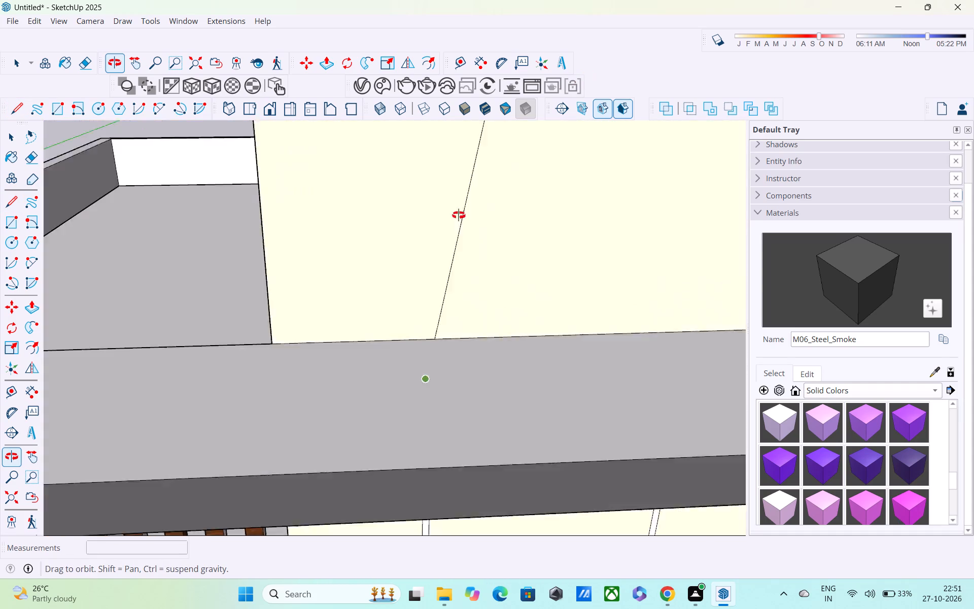
{"action": "middle_click_drag", "start_coordinate": [459, 215], "coordinate": [419, 241]}
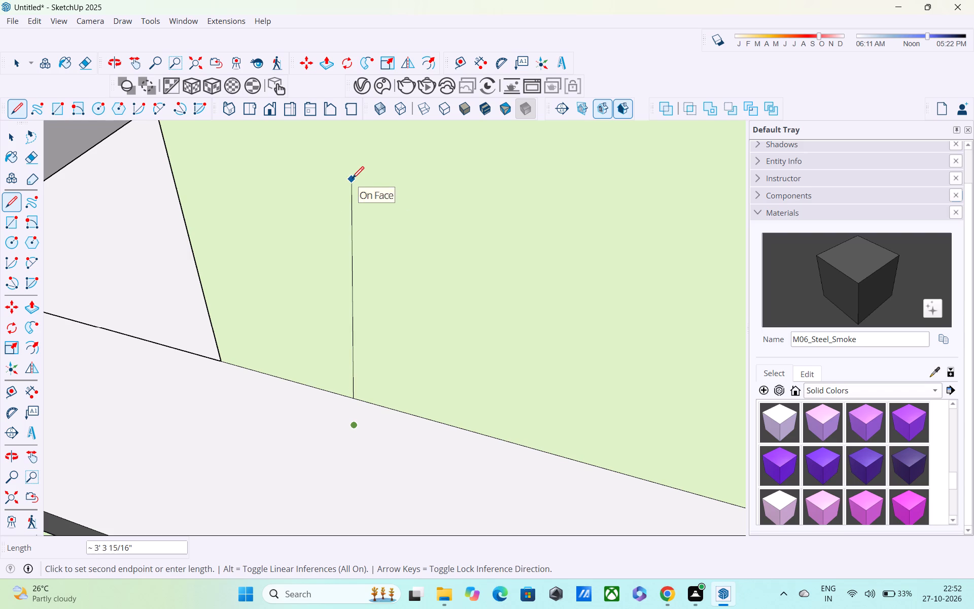
{"action": "middle_click_drag", "start_coordinate": [339, 200], "coordinate": [337, 305]}
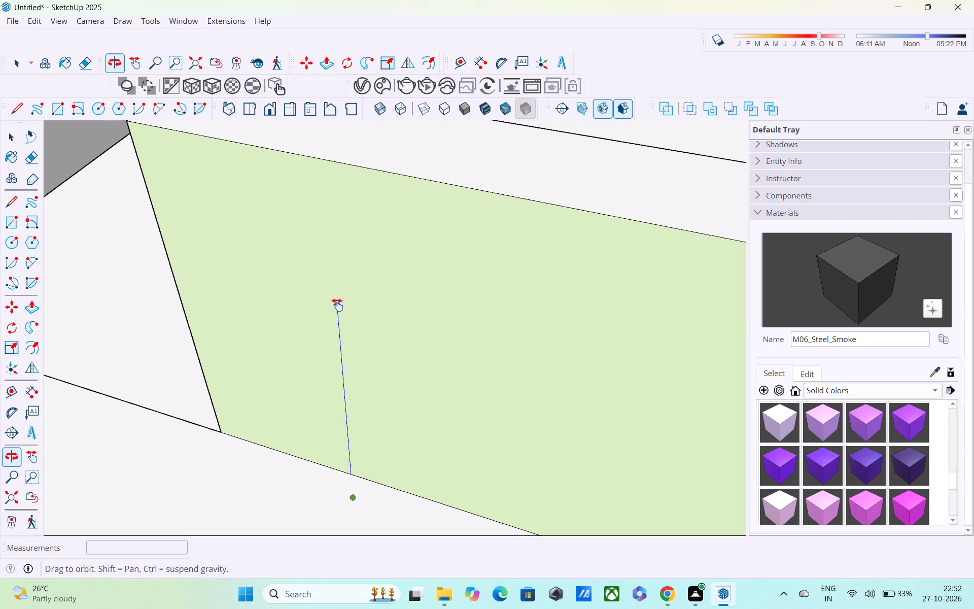
{"action": "middle_click_drag", "start_coordinate": [337, 305], "coordinate": [336, 306]}
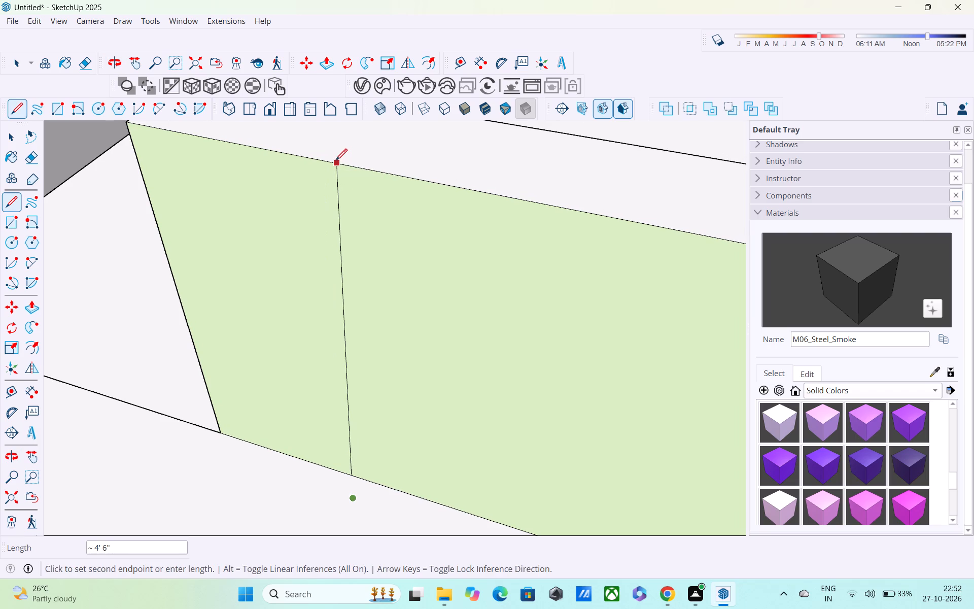
{"action": "left_click", "coordinate": [320, 158]}
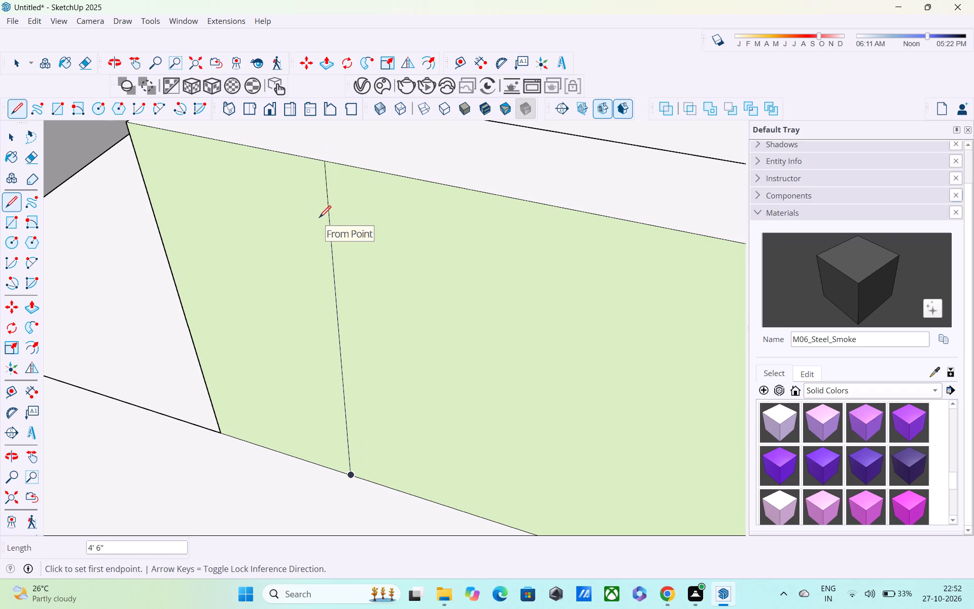
Examine the new vertical line on the upper wall, at its top end and where it meets the grey slab above the groove.
{"action": "scroll", "coordinate": [313, 172], "scroll_direction": "down", "scroll_amount": 2}
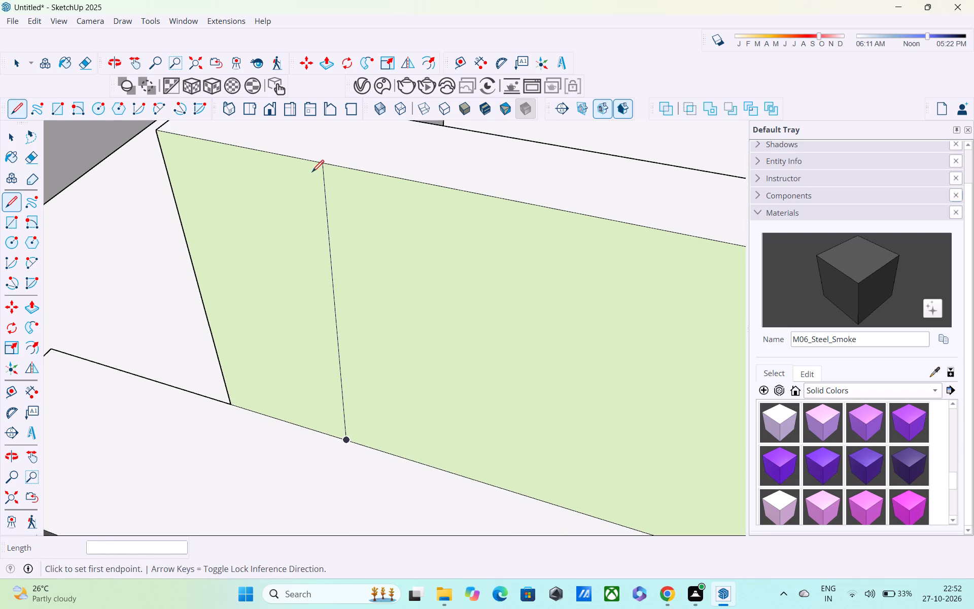
{"action": "scroll", "coordinate": [317, 171], "scroll_direction": "up", "scroll_amount": 3}
{"action": "scroll", "coordinate": [317, 174], "scroll_direction": "down", "scroll_amount": 1}
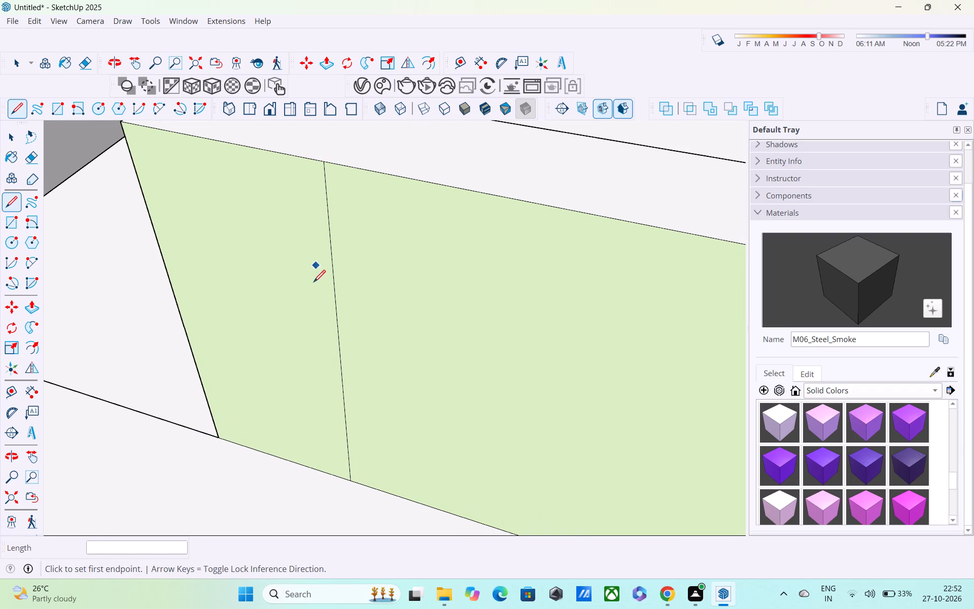
{"action": "middle_click_drag", "start_coordinate": [315, 260], "coordinate": [315, 325]}
{"action": "scroll", "coordinate": [313, 304], "scroll_direction": "up", "scroll_amount": 4}
{"action": "scroll", "coordinate": [315, 299], "scroll_direction": "down", "scroll_amount": 1}
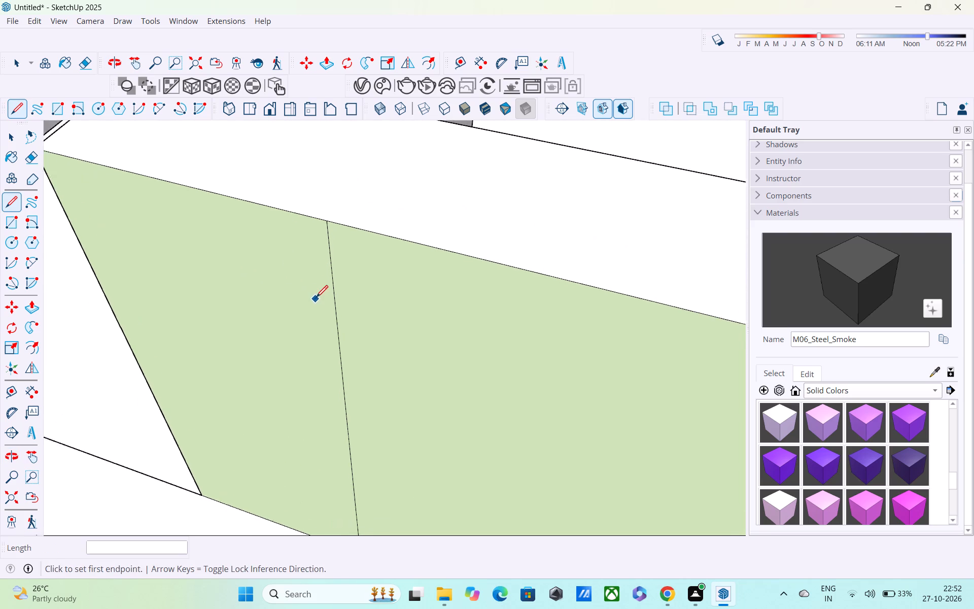
{"action": "scroll", "coordinate": [316, 298], "scroll_direction": "down", "scroll_amount": 2}
{"action": "scroll", "coordinate": [326, 295], "scroll_direction": "up", "scroll_amount": 1}
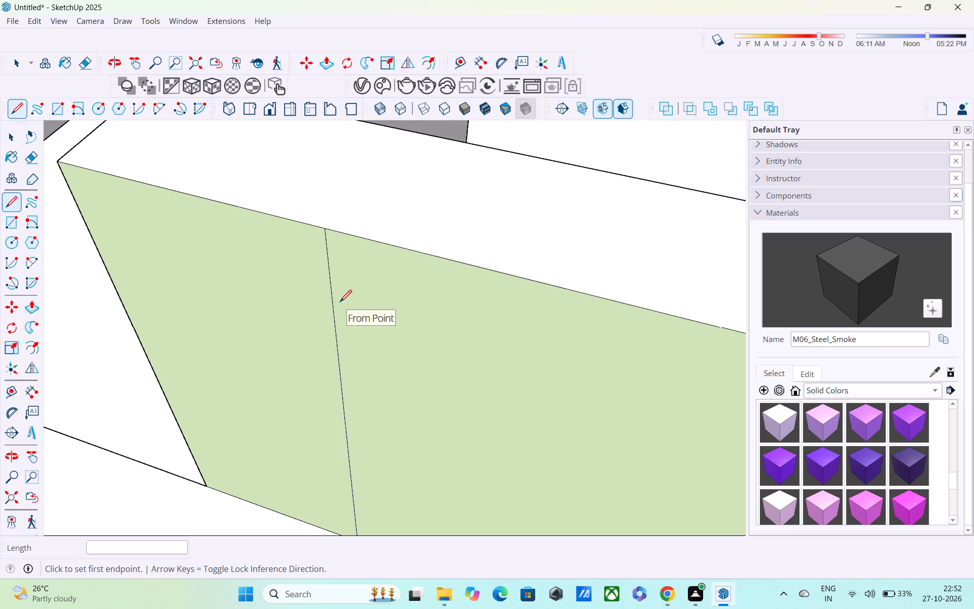
{"action": "middle_click_drag", "start_coordinate": [339, 266], "coordinate": [358, 202]}
{"action": "scroll", "coordinate": [343, 241], "scroll_direction": "down", "scroll_amount": 1}
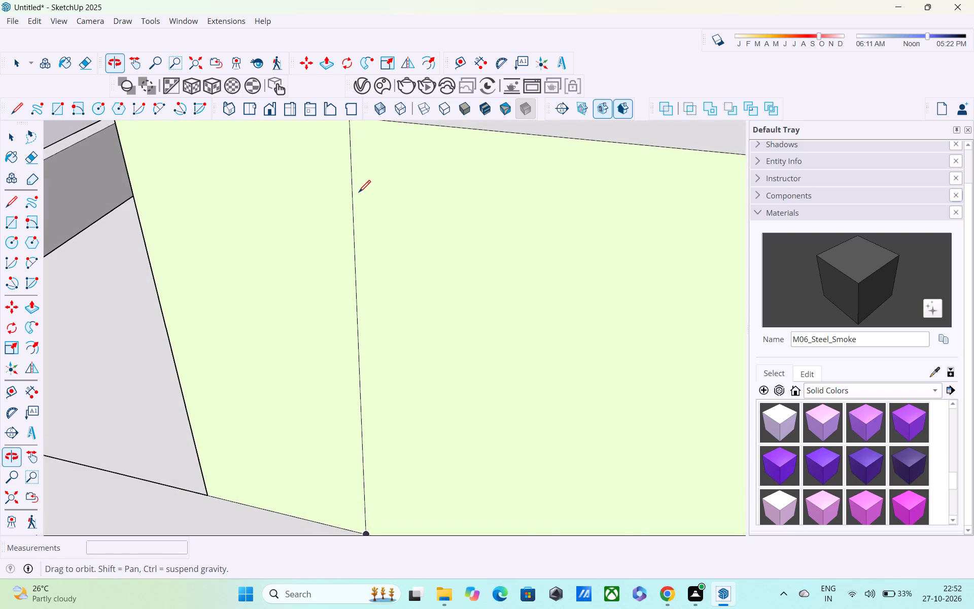
{"action": "scroll", "coordinate": [359, 193], "scroll_direction": "down", "scroll_amount": 4}
{"action": "middle_click_drag", "start_coordinate": [359, 194], "coordinate": [562, 190]}
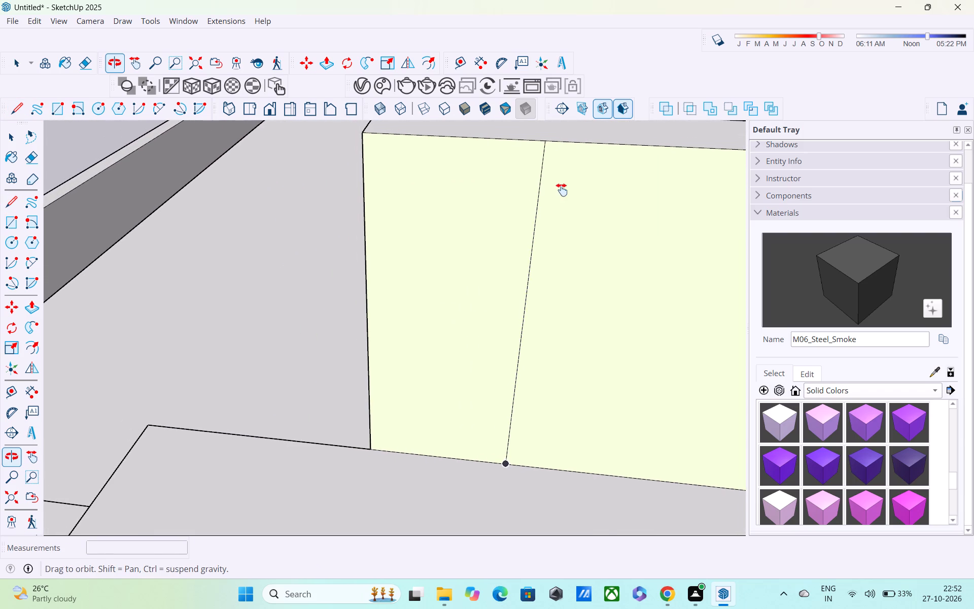
{"action": "middle_click_drag", "start_coordinate": [562, 190], "coordinate": [559, 191]}
{"action": "scroll", "coordinate": [558, 192], "scroll_direction": "up", "scroll_amount": 1}
{"action": "scroll", "coordinate": [555, 192], "scroll_direction": "down", "scroll_amount": 11}
{"action": "middle_click_drag", "start_coordinate": [541, 222], "coordinate": [541, 213]}
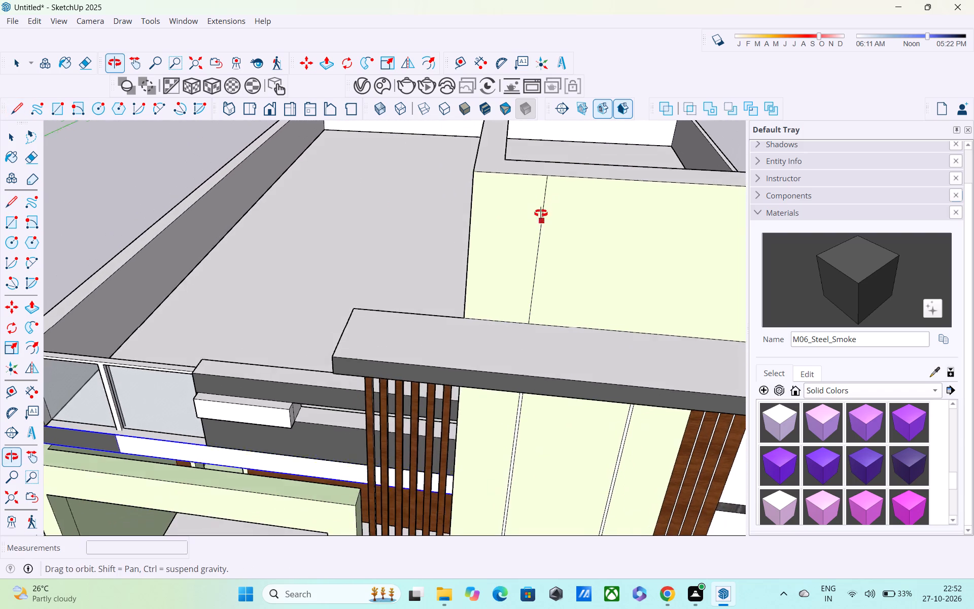
{"action": "middle_click_drag", "start_coordinate": [541, 213], "coordinate": [546, 179]}
{"action": "scroll", "coordinate": [540, 220], "scroll_direction": "up", "scroll_amount": 4}
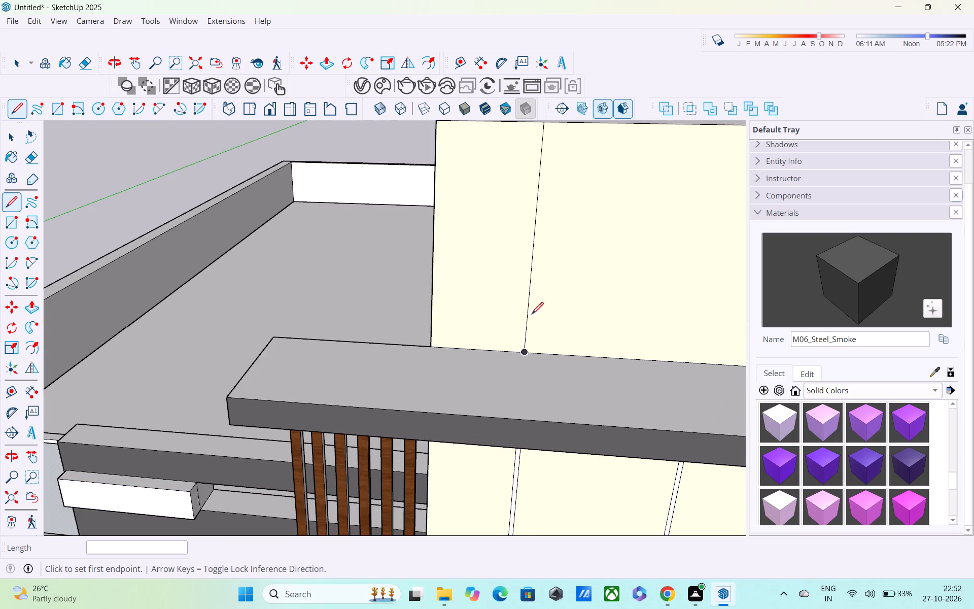
{"action": "scroll", "coordinate": [522, 328], "scroll_direction": "up", "scroll_amount": 8}
{"action": "scroll", "coordinate": [529, 369], "scroll_direction": "up", "scroll_amount": 1}
{"action": "middle_click_drag", "start_coordinate": [534, 379], "coordinate": [534, 180], "text": "shift"}
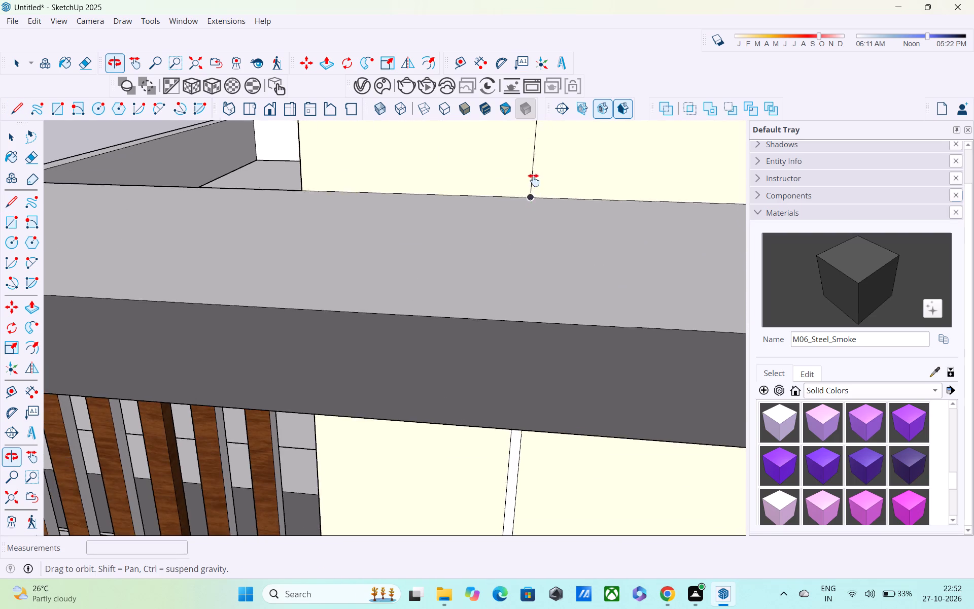
{"action": "middle_click_drag", "start_coordinate": [534, 180], "coordinate": [336, 510], "text": "shift"}
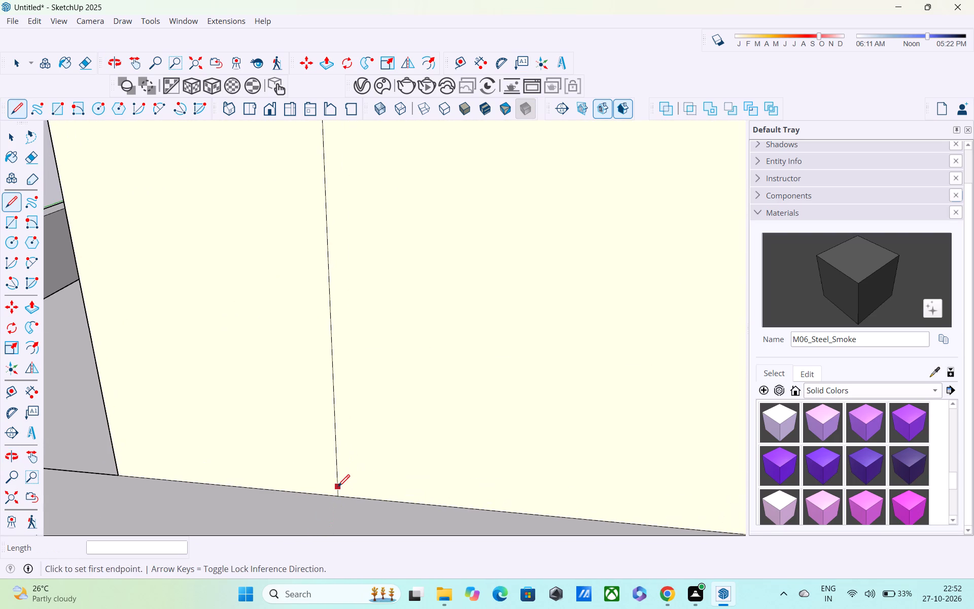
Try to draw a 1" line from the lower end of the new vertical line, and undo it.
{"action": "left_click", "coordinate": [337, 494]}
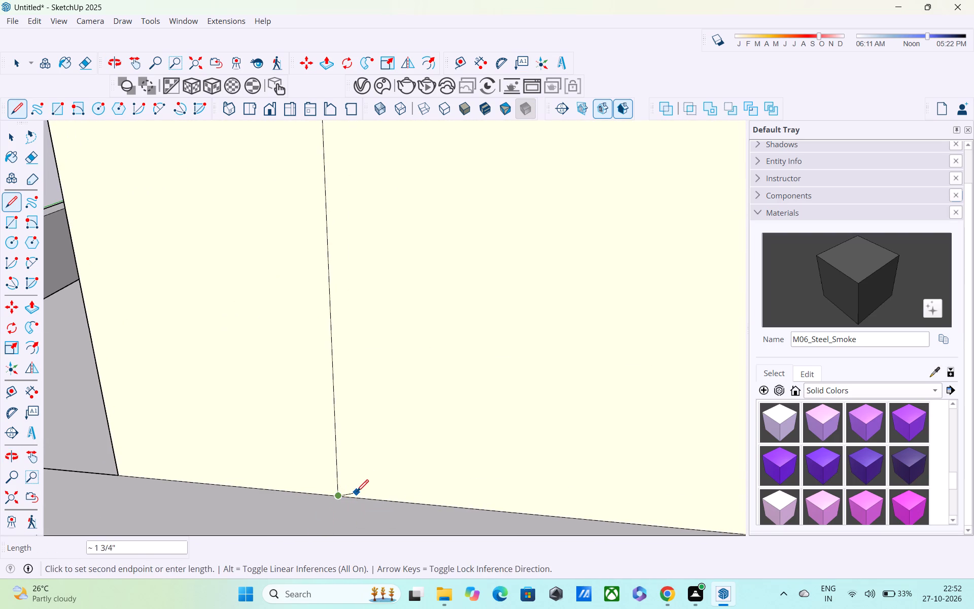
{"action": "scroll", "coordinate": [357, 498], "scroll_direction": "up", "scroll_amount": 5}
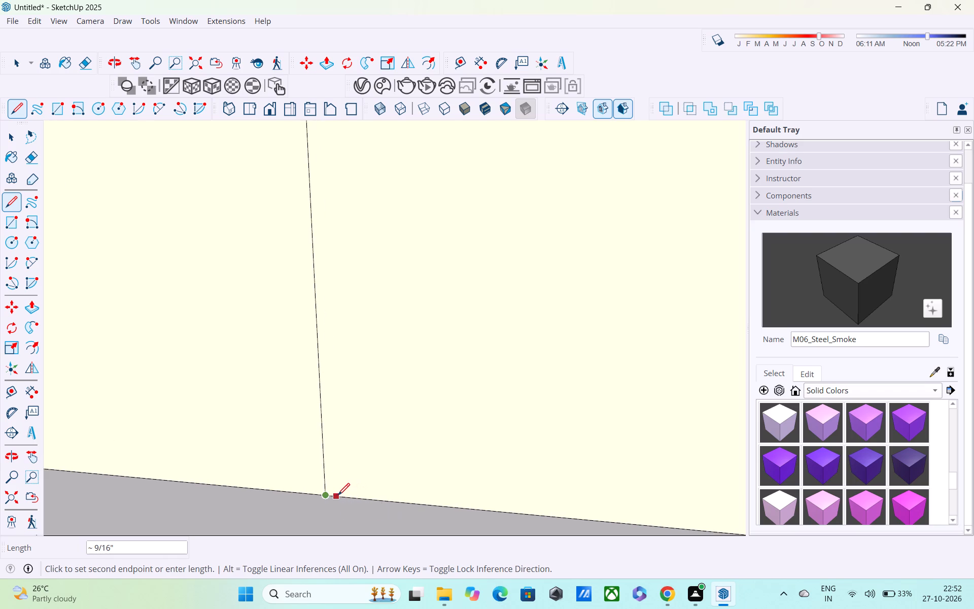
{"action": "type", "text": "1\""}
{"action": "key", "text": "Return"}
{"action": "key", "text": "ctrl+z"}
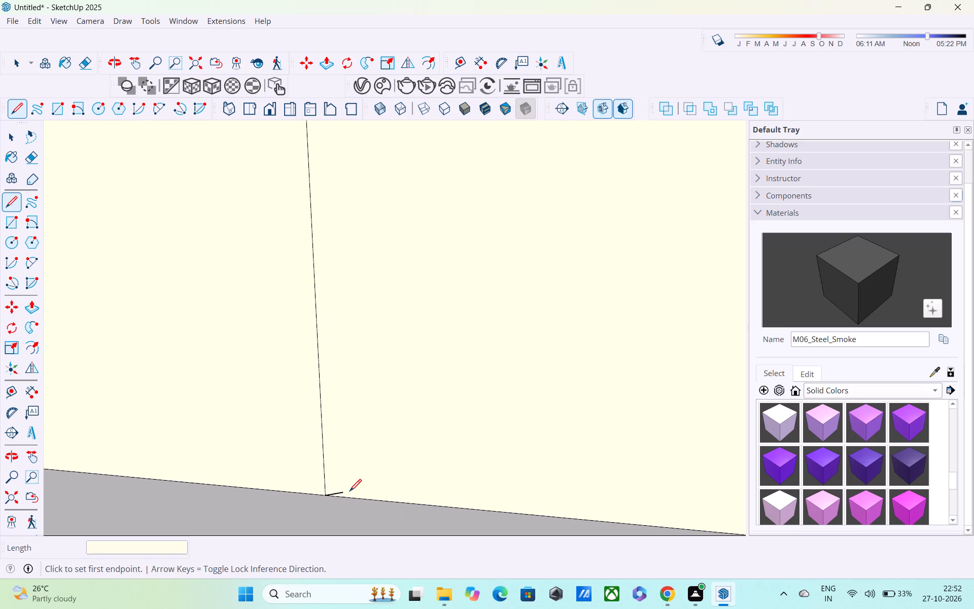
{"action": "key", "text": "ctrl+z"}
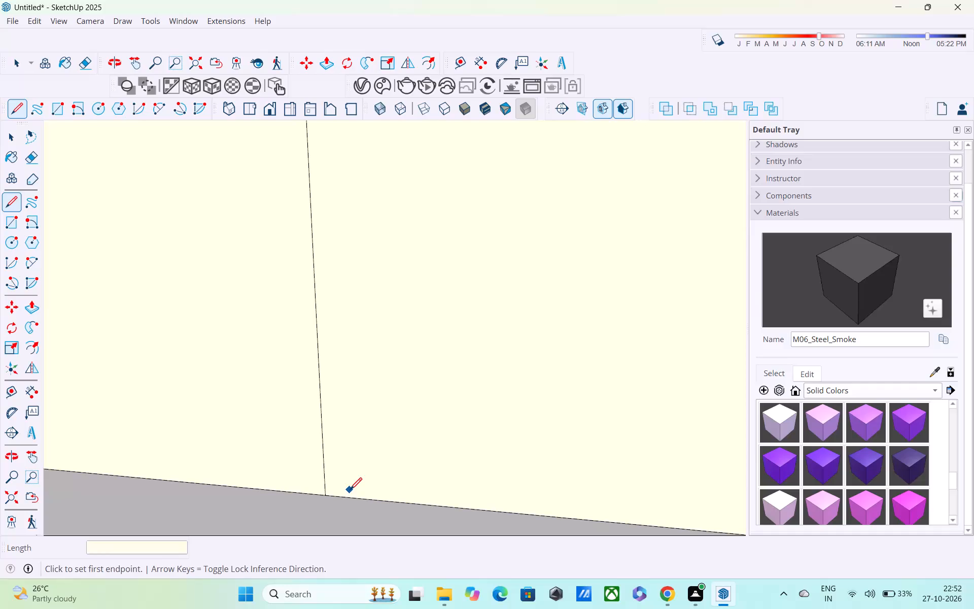
Copy the new vertical line 1" along the upper cream wall, away from its nearest end, to form the groove's second edge.
{"action": "key", "text": "space"}
{"action": "left_click", "coordinate": [321, 363]}
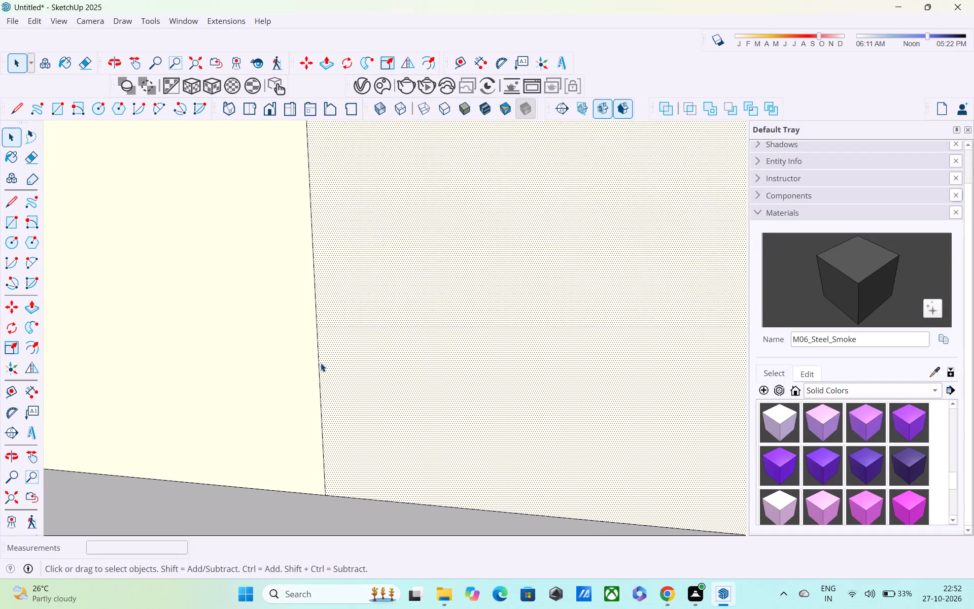
{"action": "left_click", "coordinate": [321, 363]}
{"action": "left_click", "coordinate": [319, 358]}
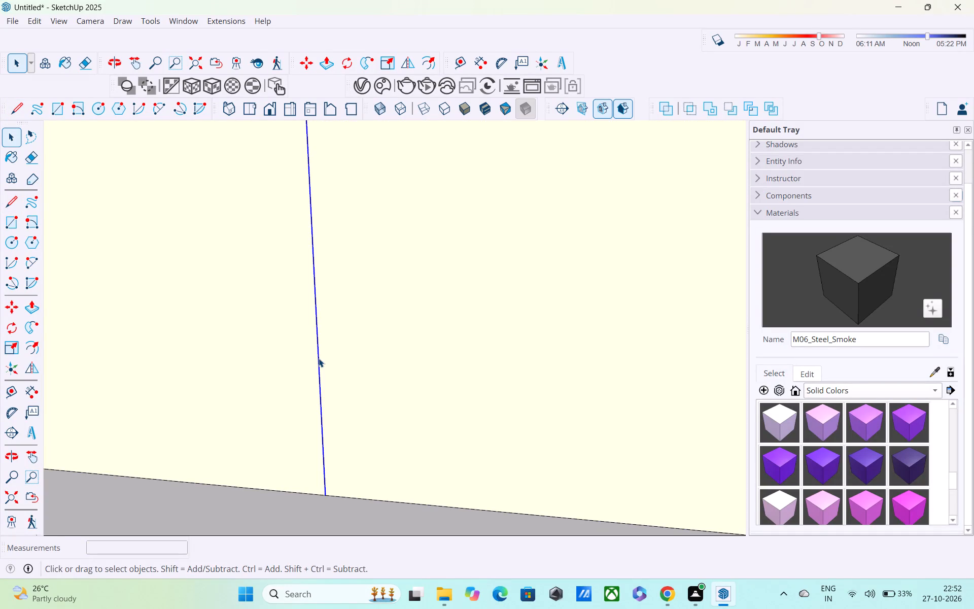
{"action": "type", "text": "NM"}
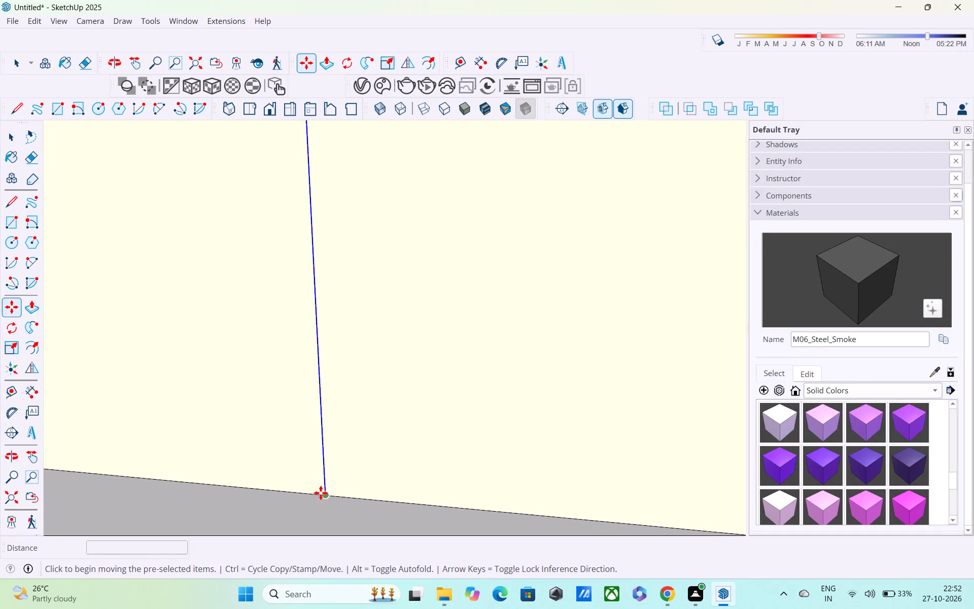
{"action": "left_click", "coordinate": [328, 494]}
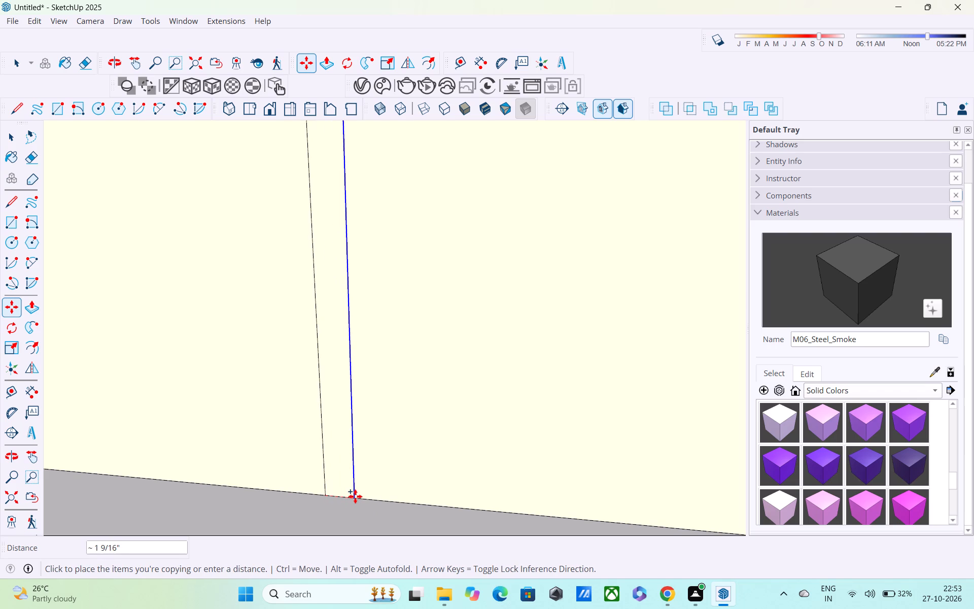
{"action": "type", "text": "1\""}
{"action": "key", "text": "Return"}
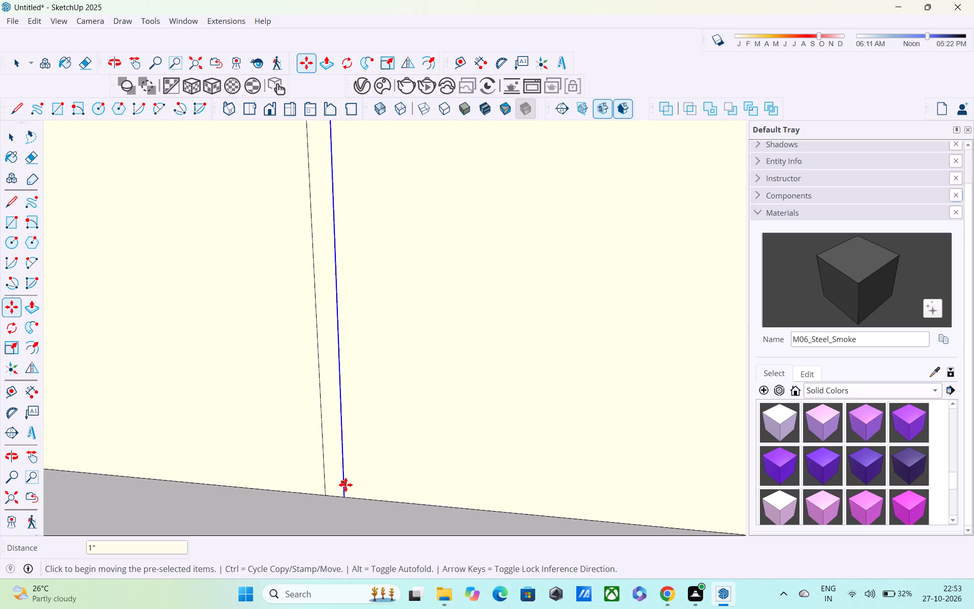
Copy the pair of groove lines about 5' 2 3/8" along the upper cream wall, with their lower ends near the grey slab.
{"action": "scroll", "coordinate": [345, 485], "scroll_direction": "down", "scroll_amount": 2}
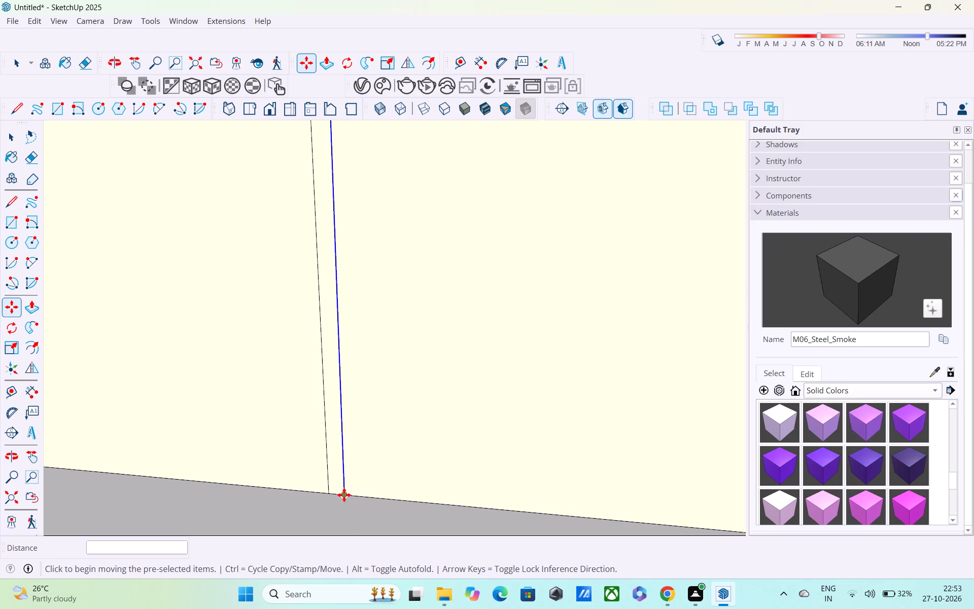
{"action": "key", "text": "space"}
{"action": "left_click", "coordinate": [327, 433]}
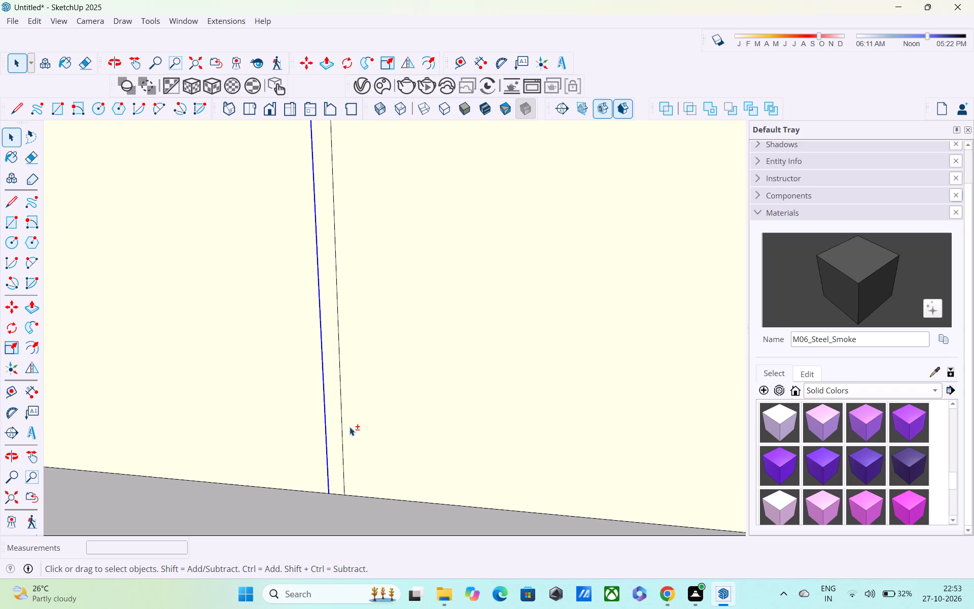
{"action": "left_click", "coordinate": [345, 407], "text": "shift"}
{"action": "left_click", "coordinate": [345, 407], "text": "shift"}
{"action": "left_click", "coordinate": [341, 367], "text": "shift"}
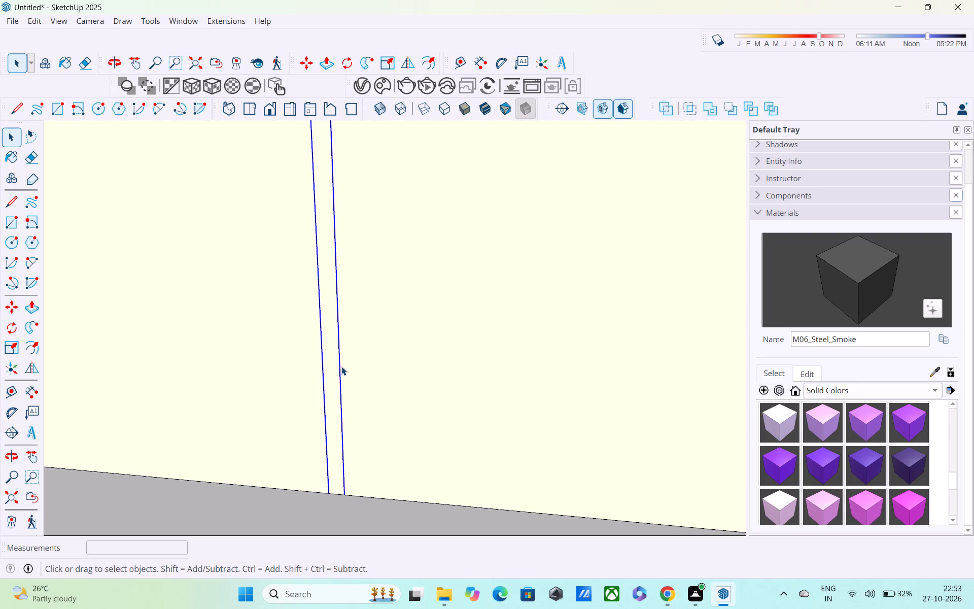
{"action": "key", "text": "m"}
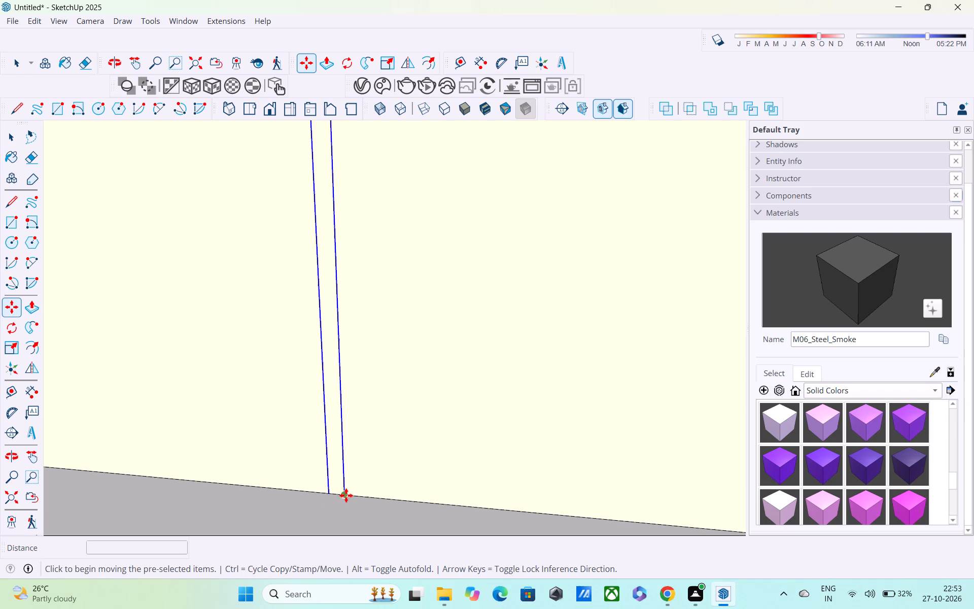
{"action": "left_click", "coordinate": [350, 491]}
{"action": "scroll", "coordinate": [409, 505], "scroll_direction": "down", "scroll_amount": 3}
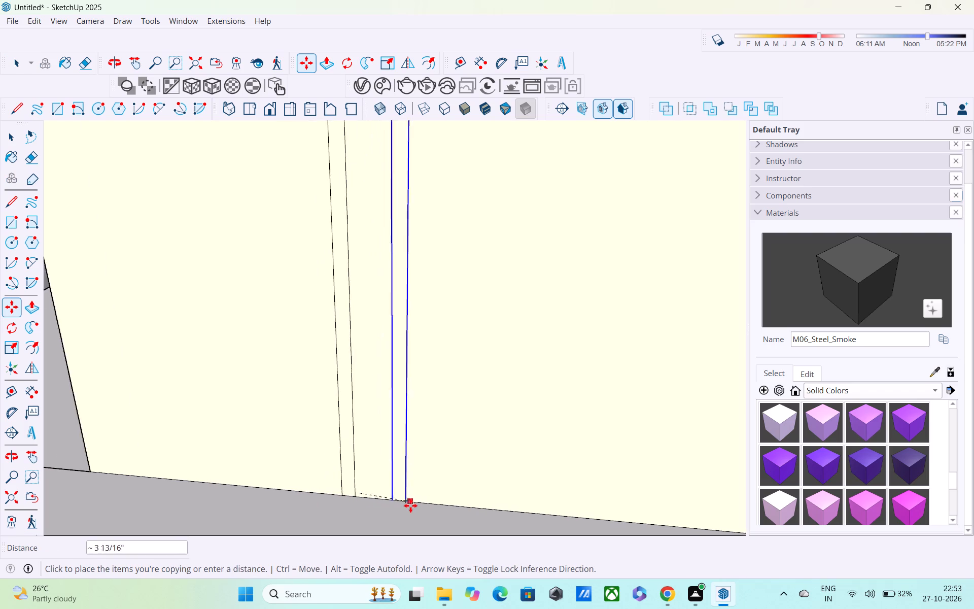
{"action": "scroll", "coordinate": [410, 505], "scroll_direction": "down", "scroll_amount": 2}
{"action": "middle_click_drag", "start_coordinate": [487, 507], "coordinate": [341, 359], "text": "shift"}
{"action": "scroll", "coordinate": [339, 357], "scroll_direction": "up", "scroll_amount": 1, "text": "shift"}
{"action": "scroll", "coordinate": [338, 354], "scroll_direction": "down", "scroll_amount": 5}
{"action": "middle_click_drag", "start_coordinate": [426, 388], "coordinate": [389, 329], "text": "shift"}
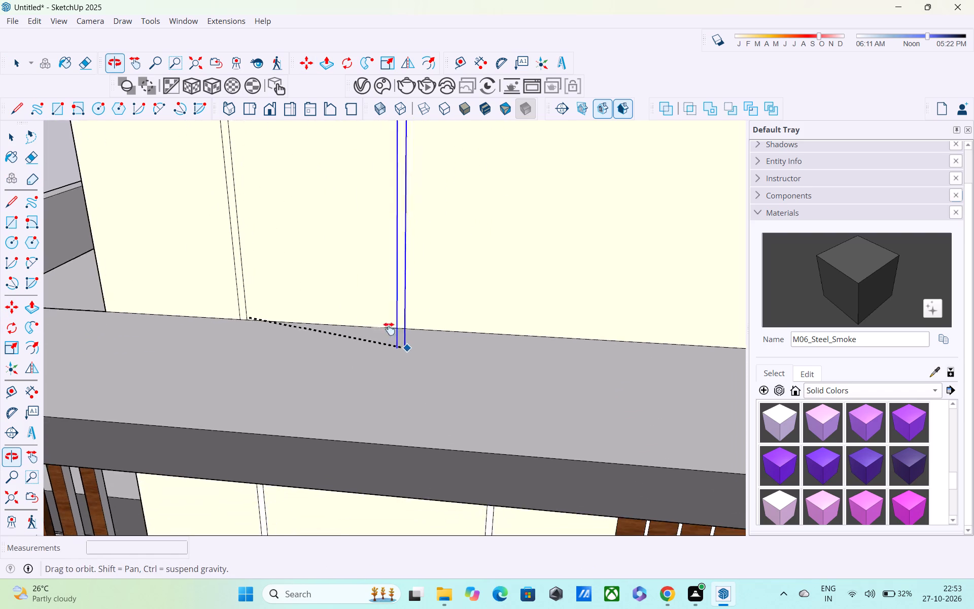
{"action": "middle_click_drag", "start_coordinate": [389, 329], "coordinate": [347, 303], "text": "shift"}
{"action": "scroll", "coordinate": [354, 311], "scroll_direction": "down", "scroll_amount": 2}
{"action": "middle_click_drag", "start_coordinate": [419, 355], "coordinate": [440, 265]}
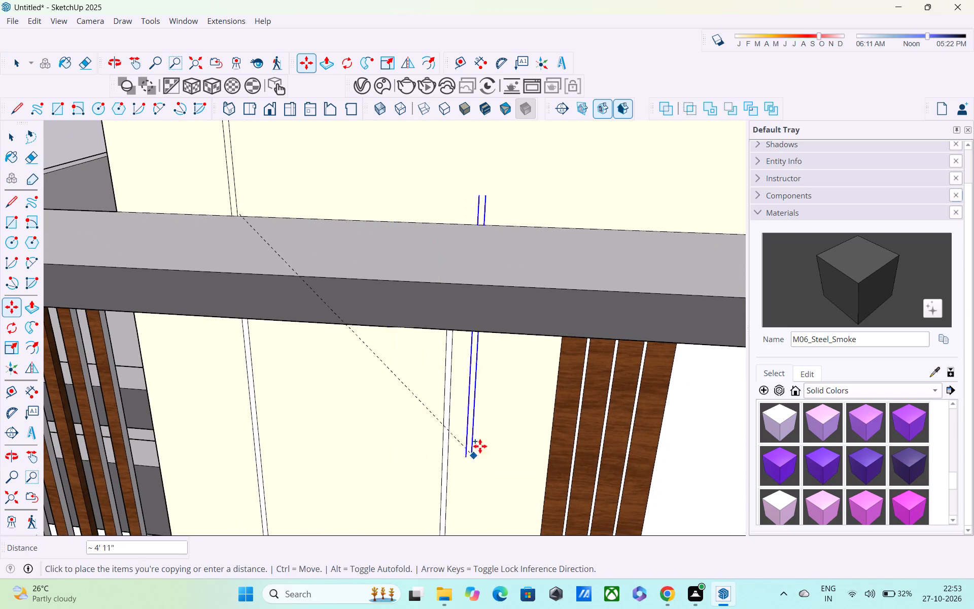
{"action": "middle_click_drag", "start_coordinate": [473, 320], "coordinate": [473, 336], "text": "shift"}
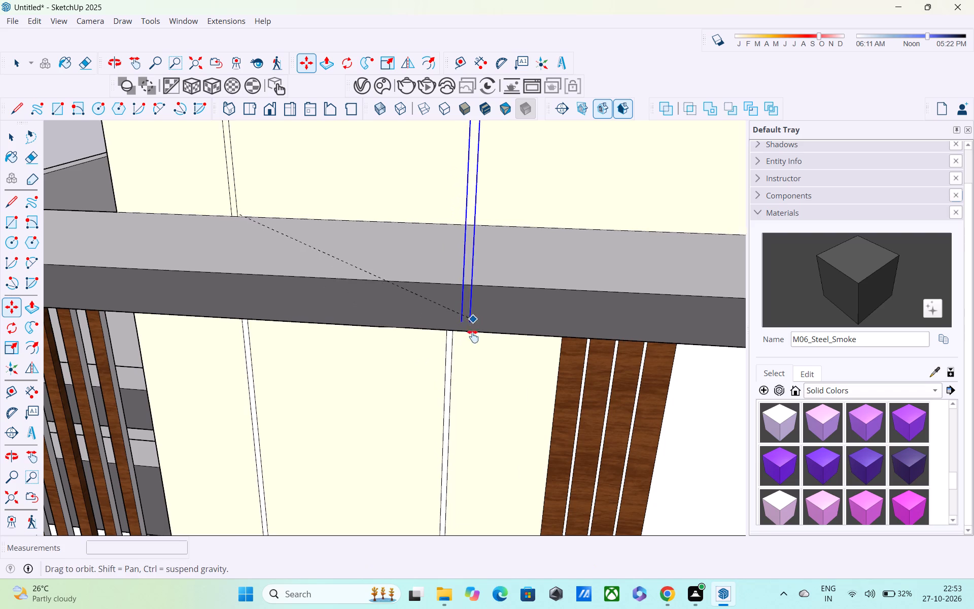
{"action": "middle_click_drag", "start_coordinate": [473, 336], "coordinate": [469, 594], "text": "shift"}
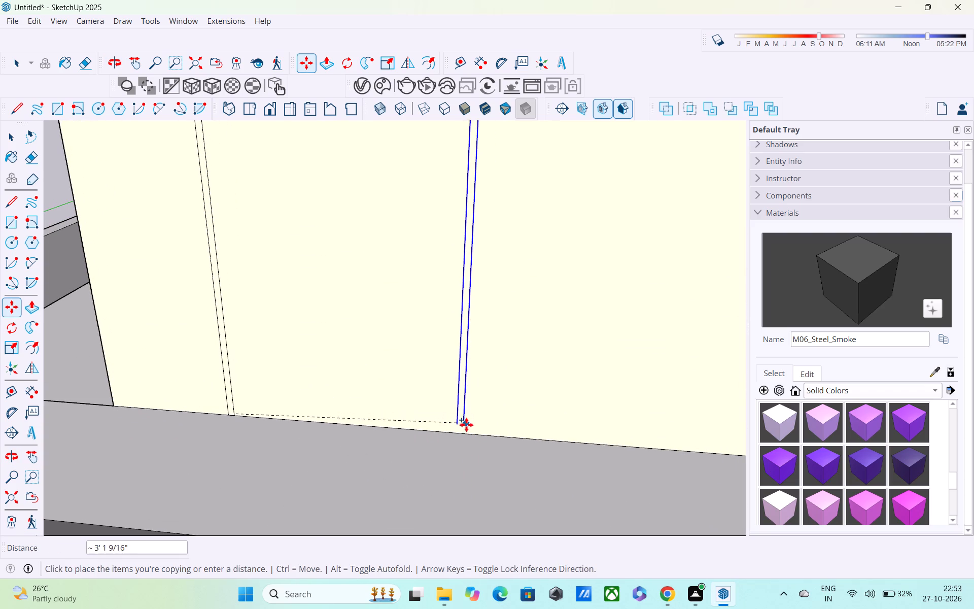
{"action": "middle_click_drag", "start_coordinate": [483, 430], "coordinate": [181, 435]}
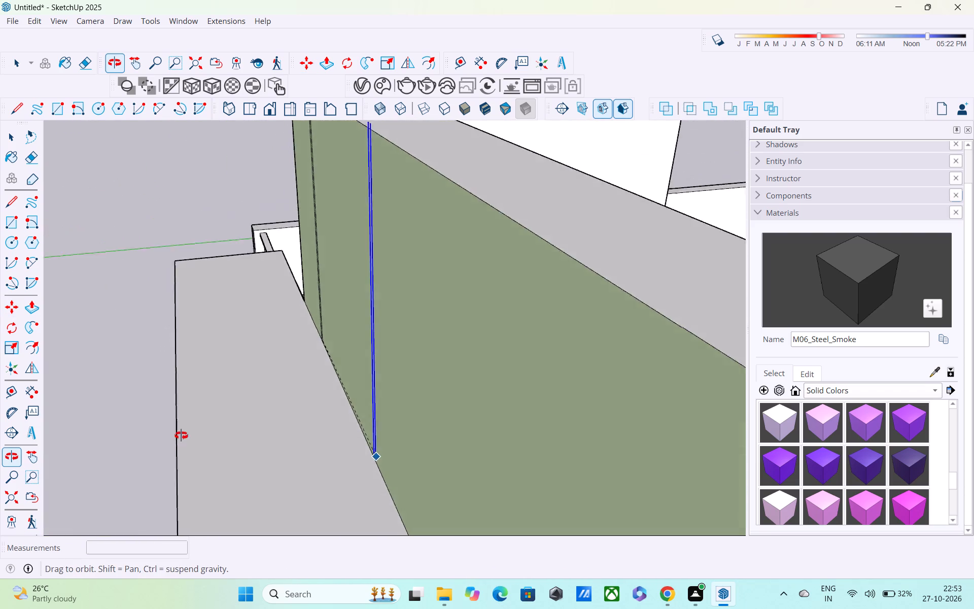
{"action": "middle_click_drag", "start_coordinate": [181, 435], "coordinate": [174, 414]}
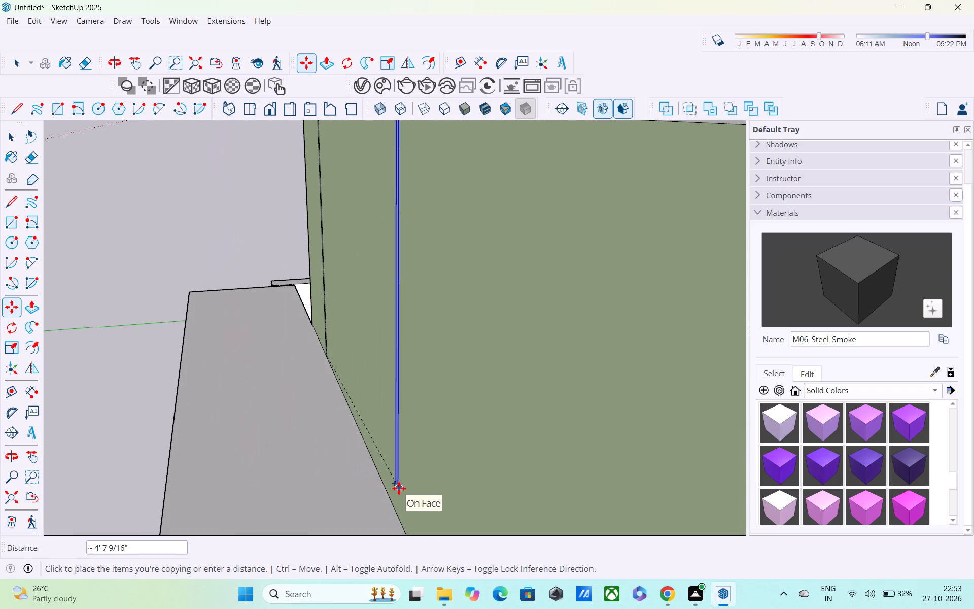
{"action": "middle_click_drag", "start_coordinate": [408, 512], "coordinate": [403, 466]}
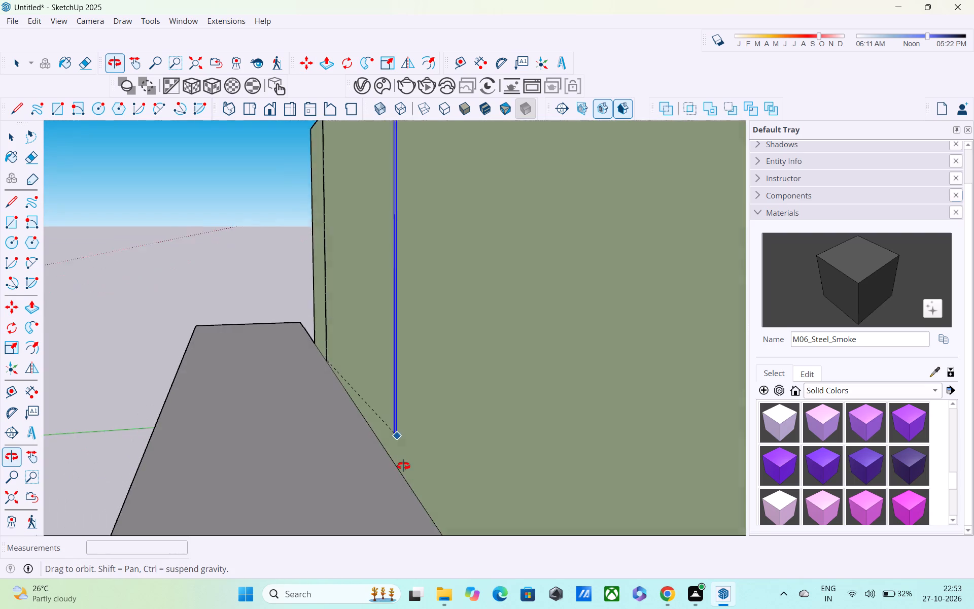
{"action": "middle_click_drag", "start_coordinate": [403, 466], "coordinate": [410, 475]}
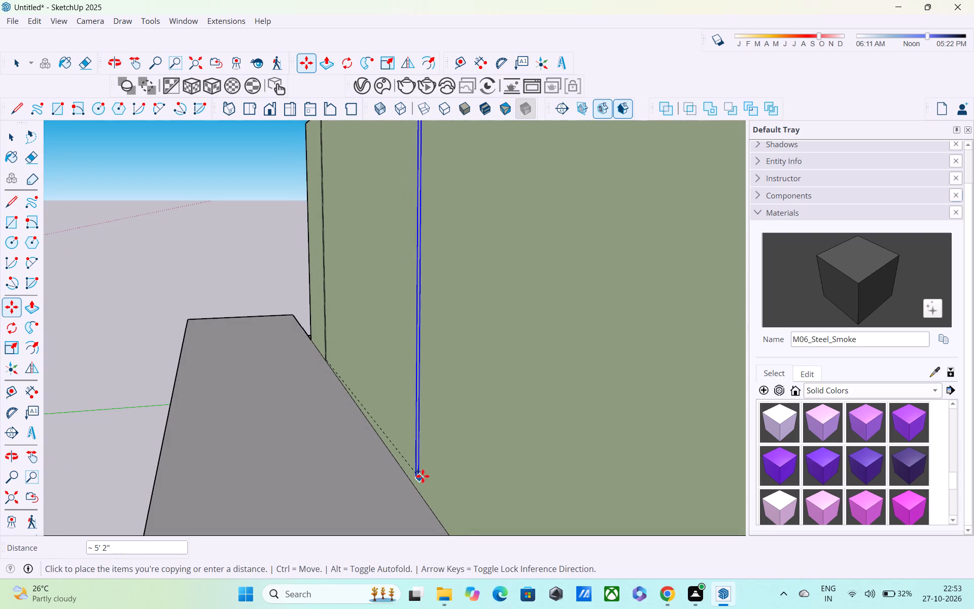
{"action": "left_click", "coordinate": [421, 473]}
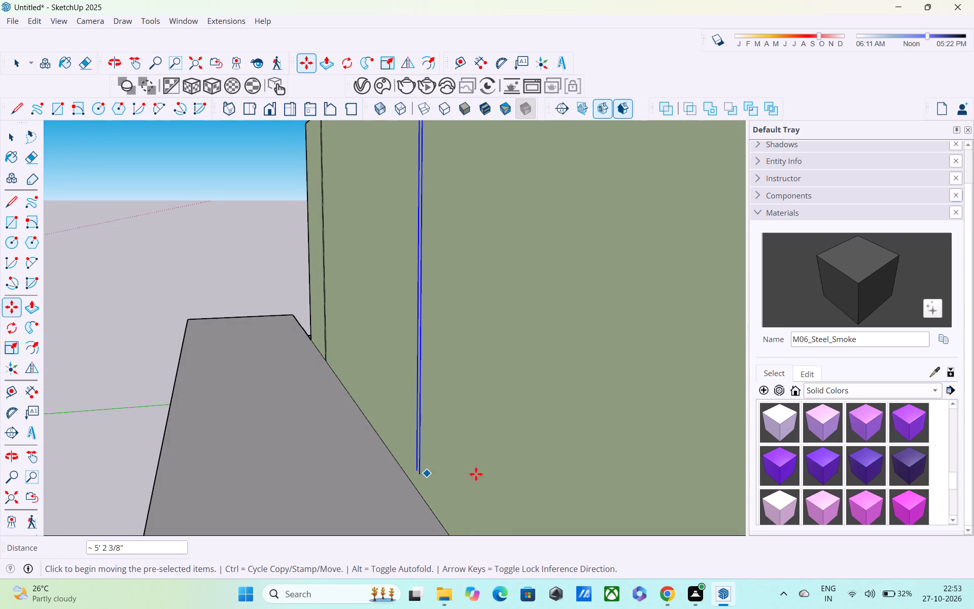
Move the copied pair of groove lines about 1' farther along the upper cream wall, away from the first pair.
{"action": "middle_click_drag", "start_coordinate": [630, 456], "coordinate": [819, 426]}
{"action": "scroll", "coordinate": [797, 428], "scroll_direction": "up", "scroll_amount": 1}
{"action": "scroll", "coordinate": [797, 428], "scroll_direction": "down", "scroll_amount": 7}
{"action": "scroll", "coordinate": [709, 433], "scroll_direction": "down", "scroll_amount": 5}
{"action": "scroll", "coordinate": [475, 422], "scroll_direction": "down", "scroll_amount": 4}
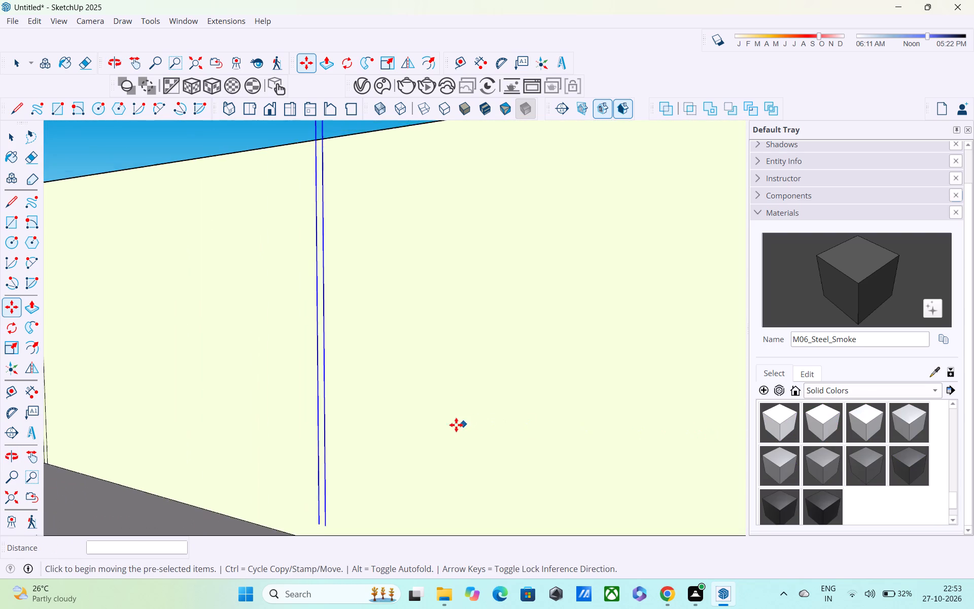
{"action": "scroll", "coordinate": [451, 425], "scroll_direction": "down", "scroll_amount": 5}
{"action": "middle_click_drag", "start_coordinate": [449, 429], "coordinate": [457, 483]}
{"action": "middle_click_drag", "start_coordinate": [381, 500], "coordinate": [396, 405]}
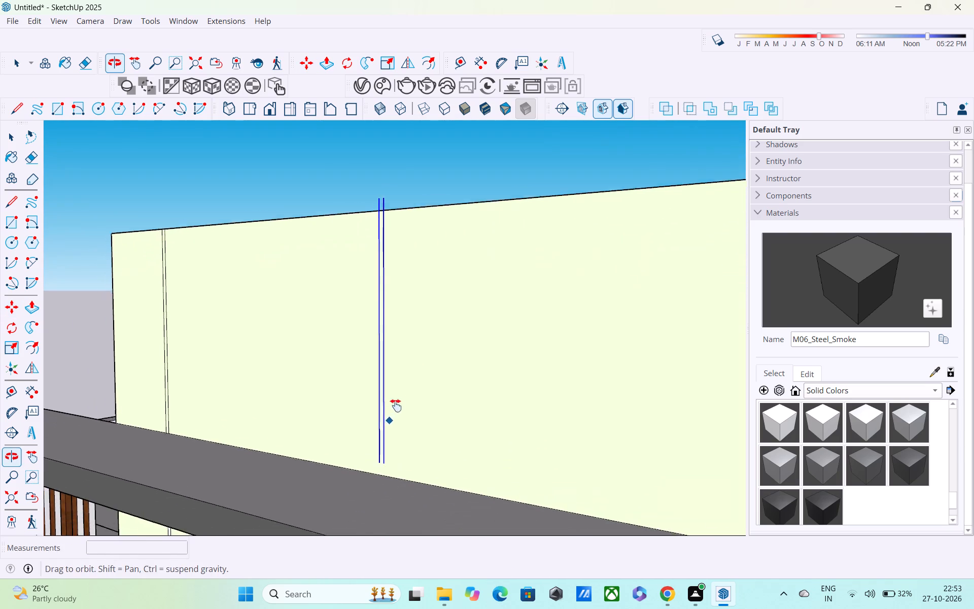
{"action": "middle_click_drag", "start_coordinate": [396, 405], "coordinate": [398, 402]}
{"action": "key", "text": "m"}
{"action": "scroll", "coordinate": [376, 450], "scroll_direction": "up", "scroll_amount": 4}
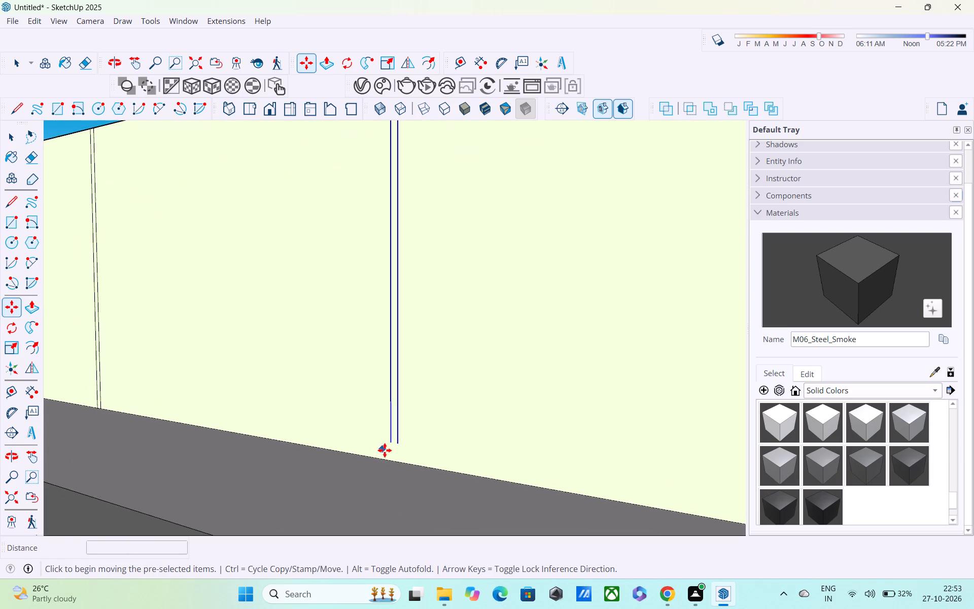
{"action": "scroll", "coordinate": [393, 450], "scroll_direction": "up", "scroll_amount": 5}
{"action": "left_click", "coordinate": [402, 432]}
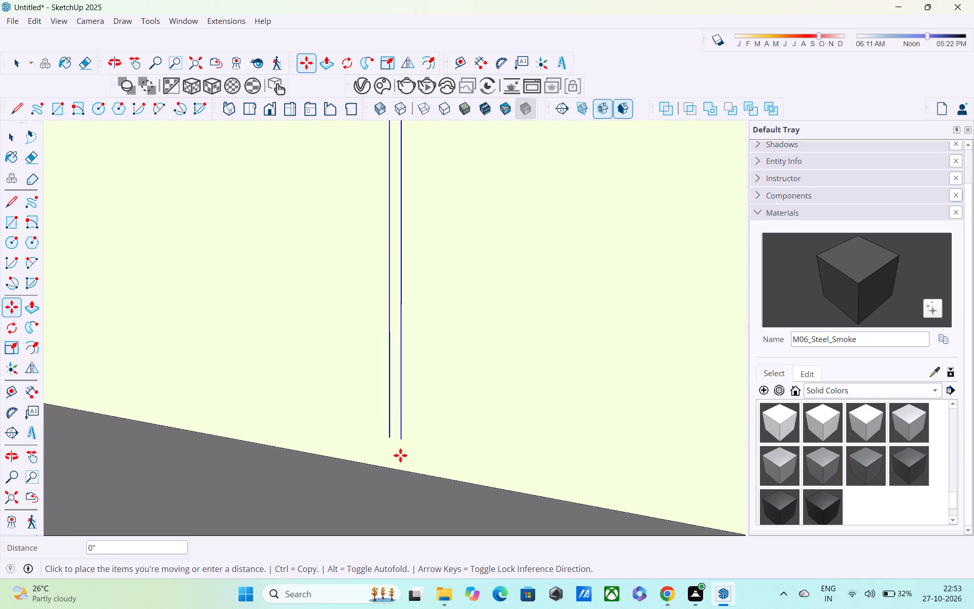
{"action": "middle_click_drag", "start_coordinate": [397, 471], "coordinate": [339, 470]}
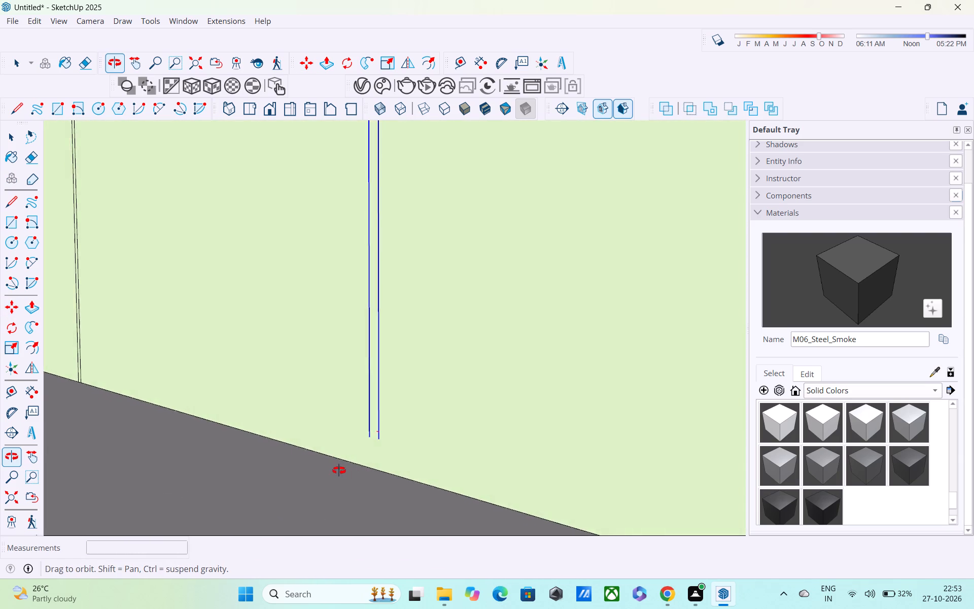
{"action": "middle_click_drag", "start_coordinate": [339, 470], "coordinate": [148, 448]}
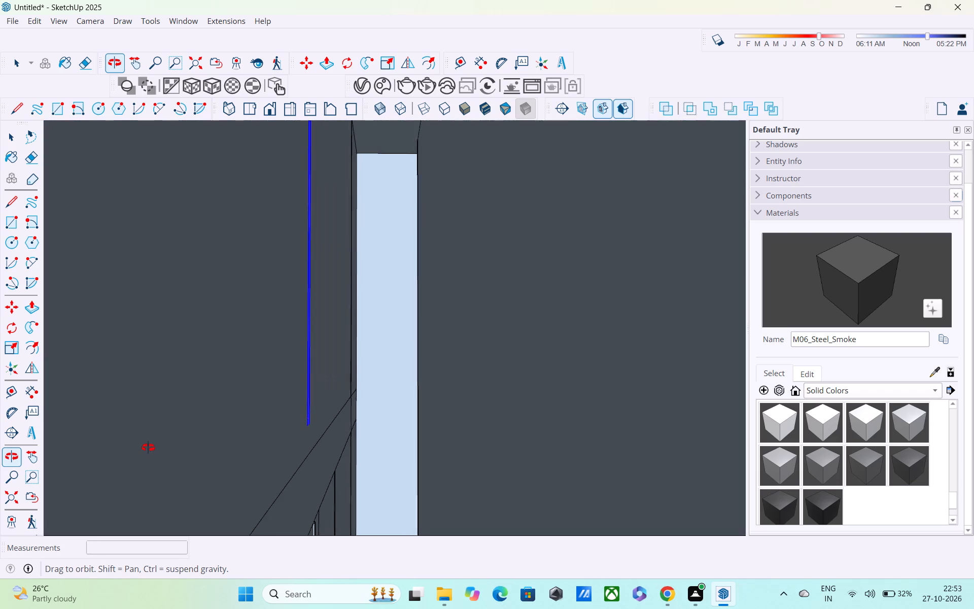
{"action": "middle_click_drag", "start_coordinate": [148, 448], "coordinate": [214, 447]}
{"action": "scroll", "coordinate": [191, 461], "scroll_direction": "down", "scroll_amount": 2}
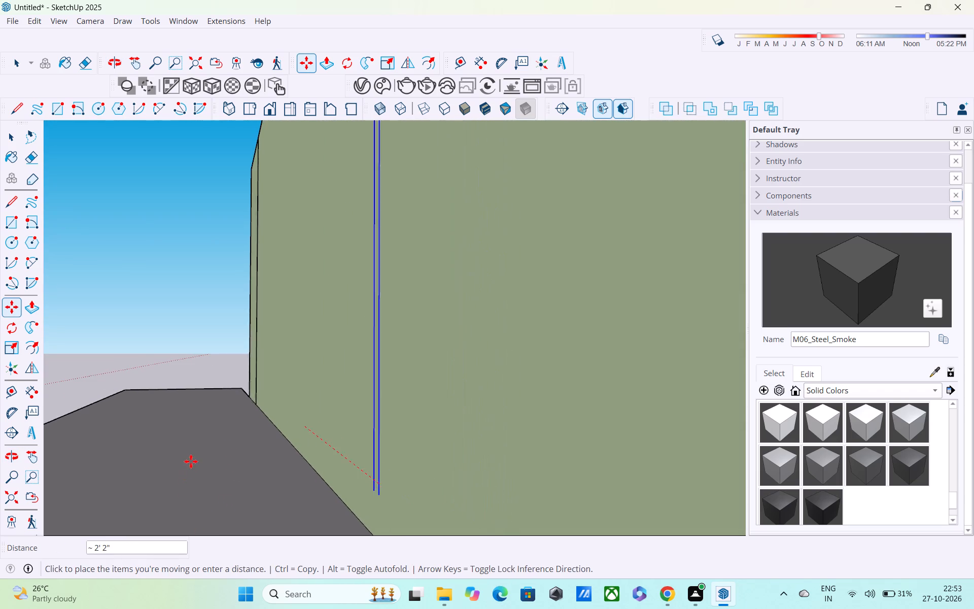
{"action": "scroll", "coordinate": [191, 461], "scroll_direction": "down", "scroll_amount": 2}
{"action": "scroll", "coordinate": [334, 461], "scroll_direction": "down", "scroll_amount": 2}
{"action": "scroll", "coordinate": [326, 441], "scroll_direction": "up", "scroll_amount": 1}
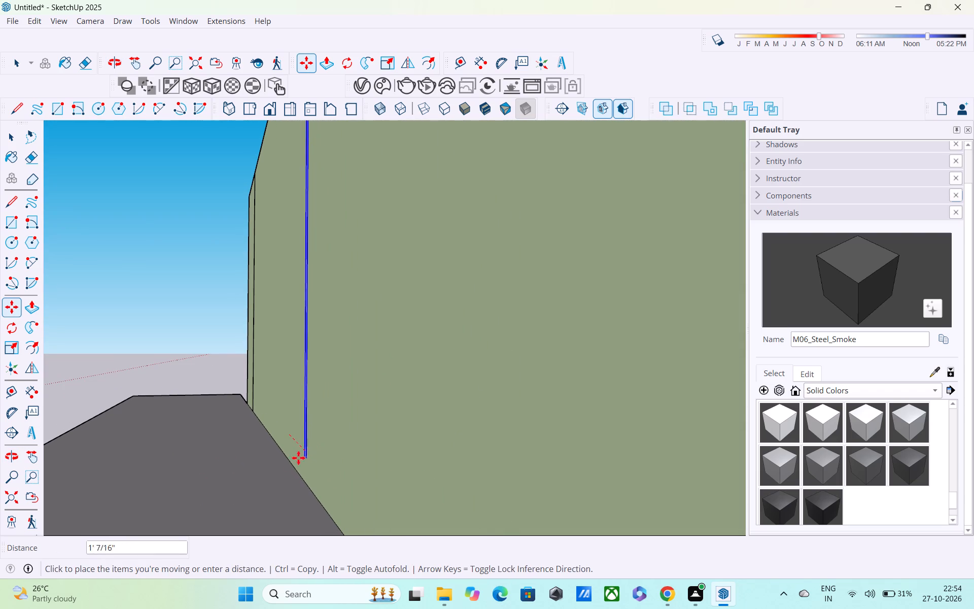
{"action": "left_click", "coordinate": [287, 465]}
Undo the last three groove edits on the upper cream wall: the pair's move, its copy and the 1" line copy.
{"action": "scroll", "coordinate": [286, 465], "scroll_direction": "up", "scroll_amount": 3}
{"action": "scroll", "coordinate": [307, 457], "scroll_direction": "down", "scroll_amount": 4}
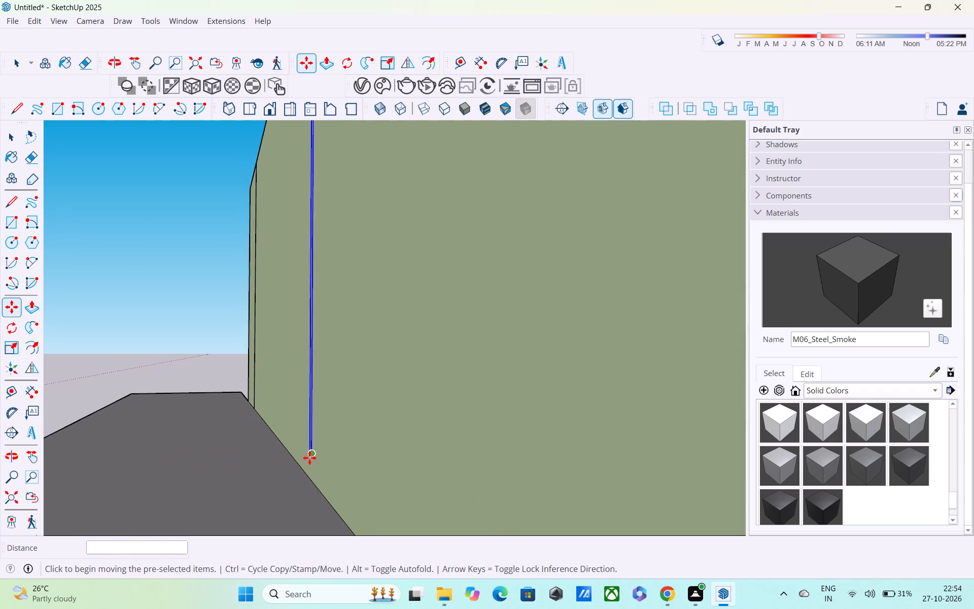
{"action": "scroll", "coordinate": [309, 466], "scroll_direction": "down", "scroll_amount": 10}
{"action": "middle_click_drag", "start_coordinate": [288, 512], "coordinate": [350, 473]}
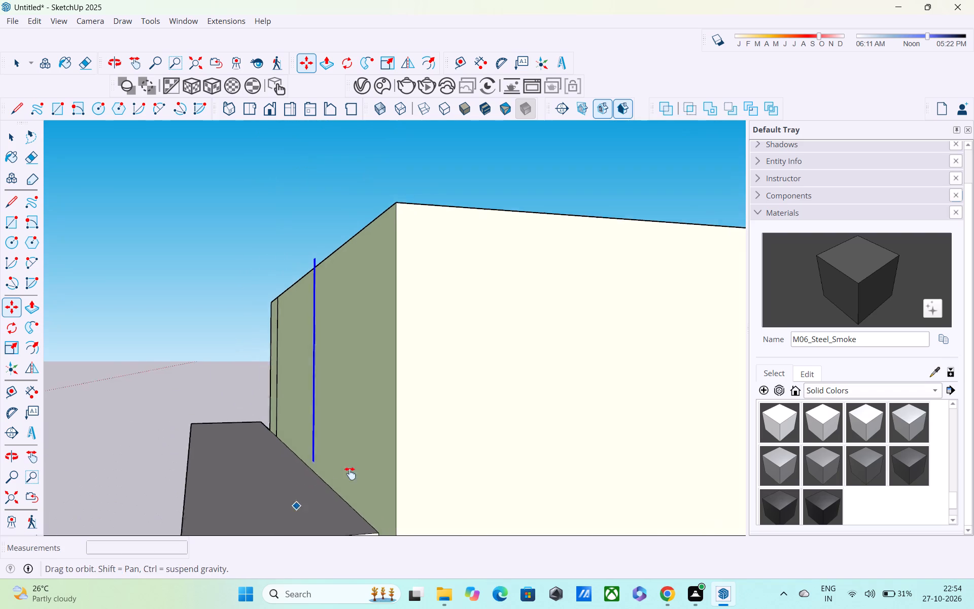
{"action": "middle_click_drag", "start_coordinate": [350, 473], "coordinate": [517, 334]}
{"action": "middle_click_drag", "start_coordinate": [497, 412], "coordinate": [920, 443]}
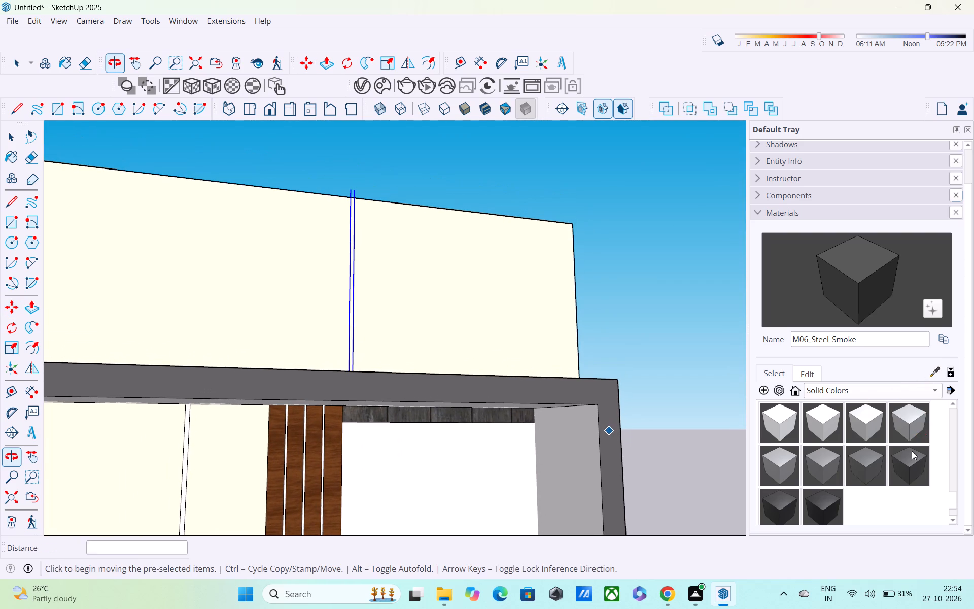
{"action": "key", "text": "ctrl+z"}
{"action": "key", "text": "ctrl+z"}
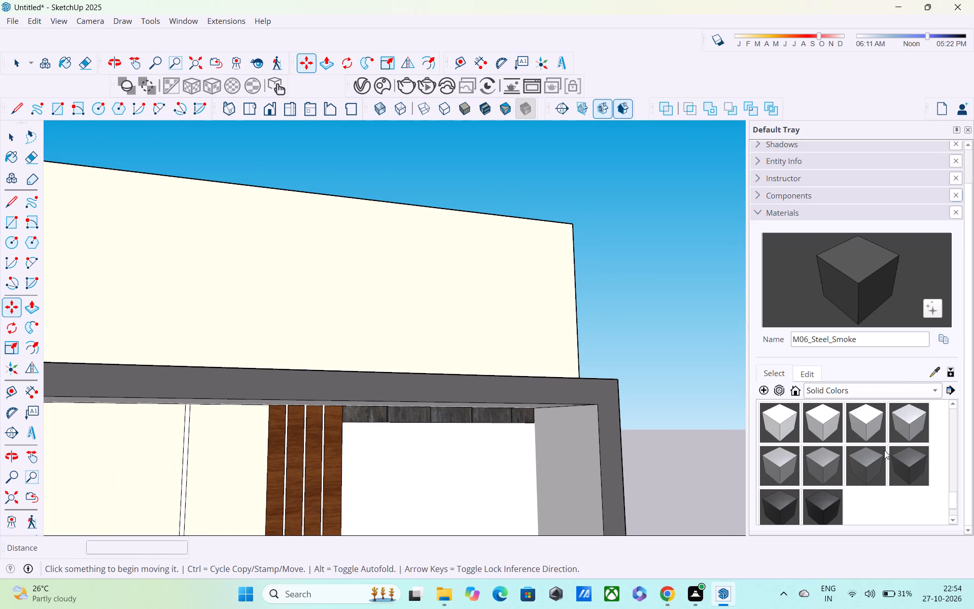
{"action": "key", "text": "ctrl+z"}
Draw a vertical line about 4' 6" from the top of the second lower groove, under the slab, to the upper wall's top edge.
{"action": "scroll", "coordinate": [723, 484], "scroll_direction": "down", "scroll_amount": 1}
{"action": "middle_click_drag", "start_coordinate": [637, 503], "coordinate": [539, 502]}
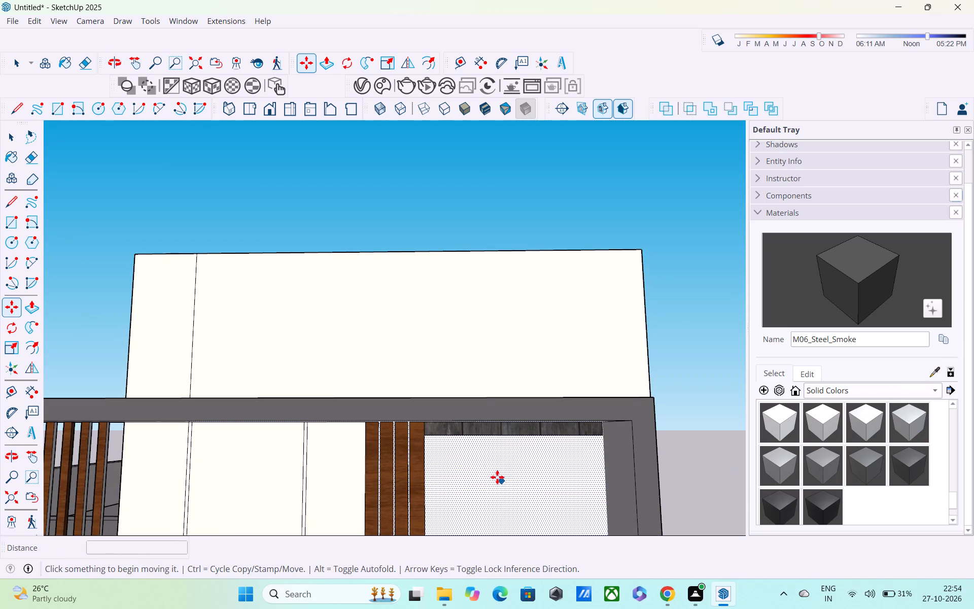
{"action": "key", "text": "l"}
{"action": "scroll", "coordinate": [340, 461], "scroll_direction": "up", "scroll_amount": 3}
{"action": "scroll", "coordinate": [296, 425], "scroll_direction": "up", "scroll_amount": 5}
{"action": "middle_click_drag", "start_coordinate": [295, 424], "coordinate": [293, 387]}
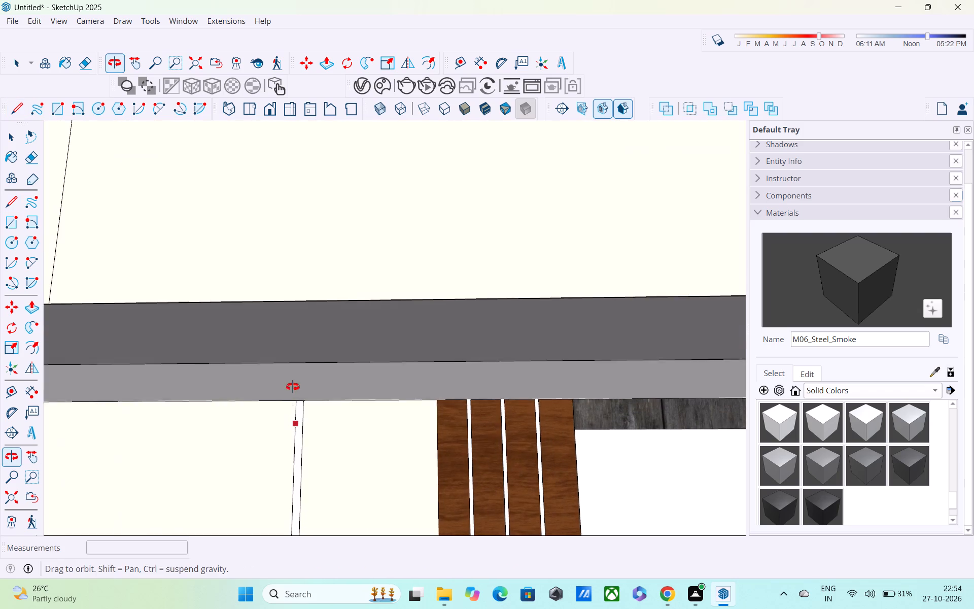
{"action": "middle_click_drag", "start_coordinate": [293, 387], "coordinate": [307, 346]}
{"action": "scroll", "coordinate": [303, 383], "scroll_direction": "up", "scroll_amount": 4}
{"action": "left_click", "coordinate": [290, 407]}
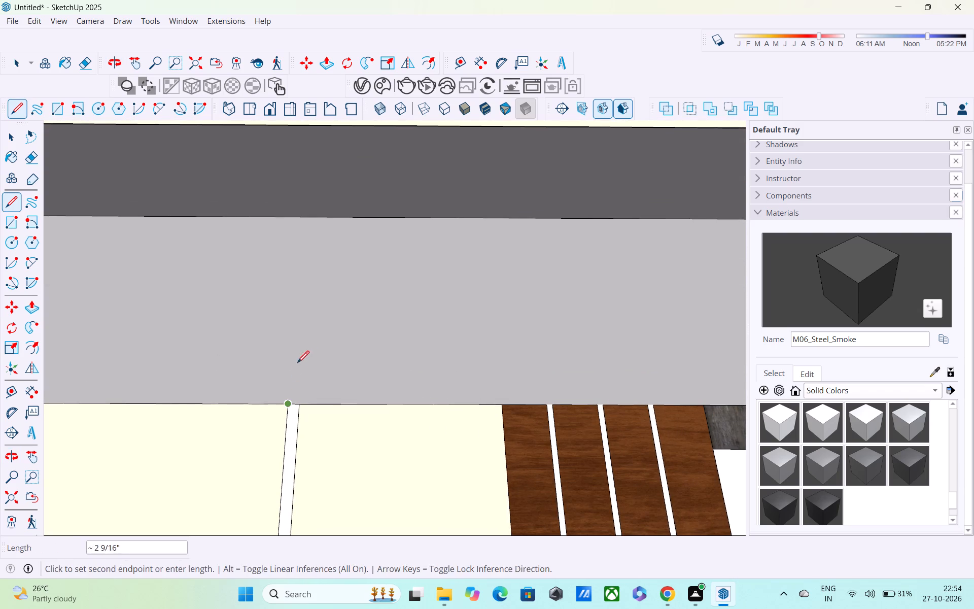
{"action": "middle_click_drag", "start_coordinate": [298, 361], "coordinate": [253, 568]}
{"action": "scroll", "coordinate": [259, 437], "scroll_direction": "down", "scroll_amount": 6}
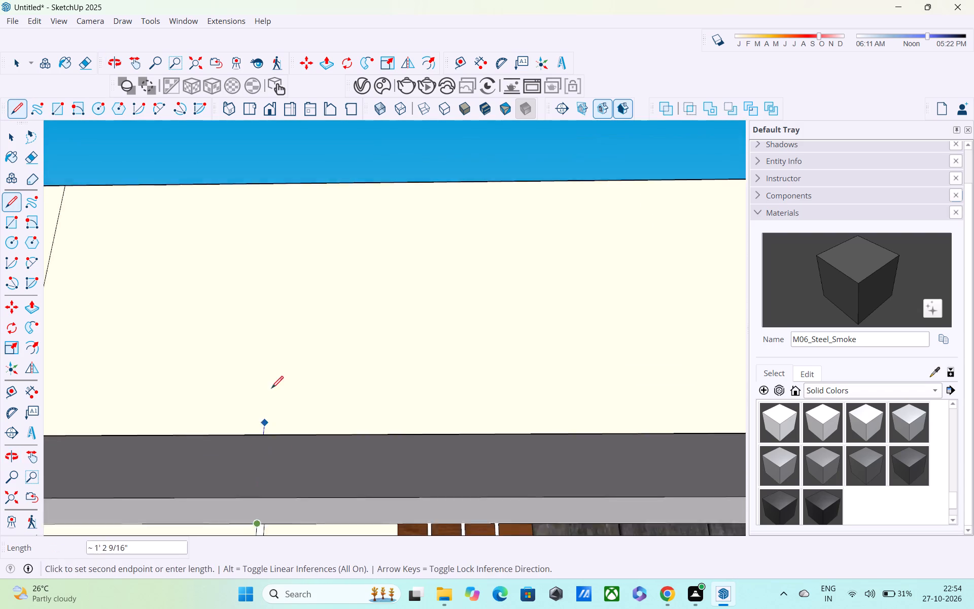
{"action": "scroll", "coordinate": [289, 344], "scroll_direction": "down", "scroll_amount": 5}
{"action": "scroll", "coordinate": [292, 337], "scroll_direction": "up", "scroll_amount": 1}
{"action": "middle_click_drag", "start_coordinate": [292, 337], "coordinate": [265, 526], "text": "shift"}
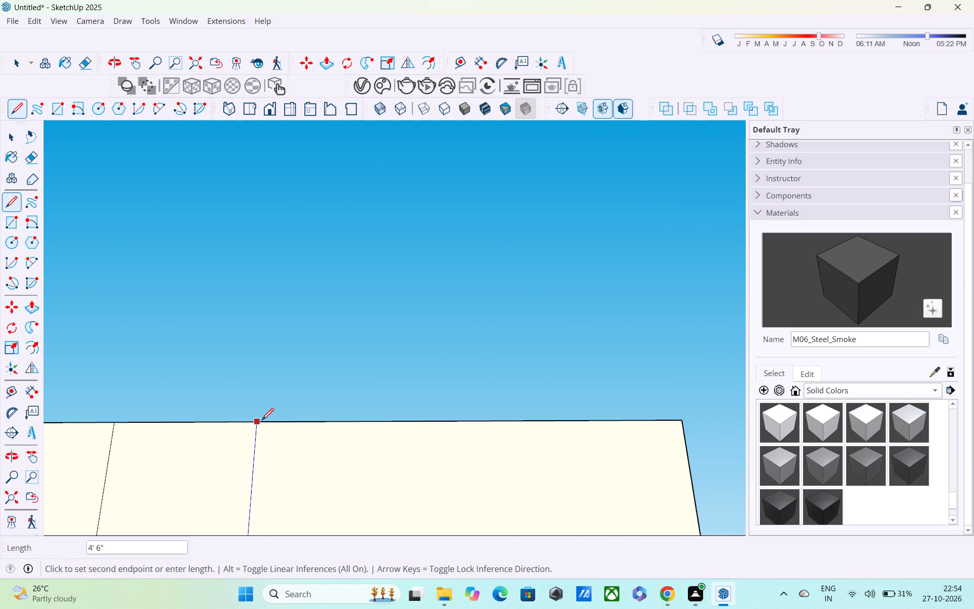
{"action": "left_click", "coordinate": [256, 426]}
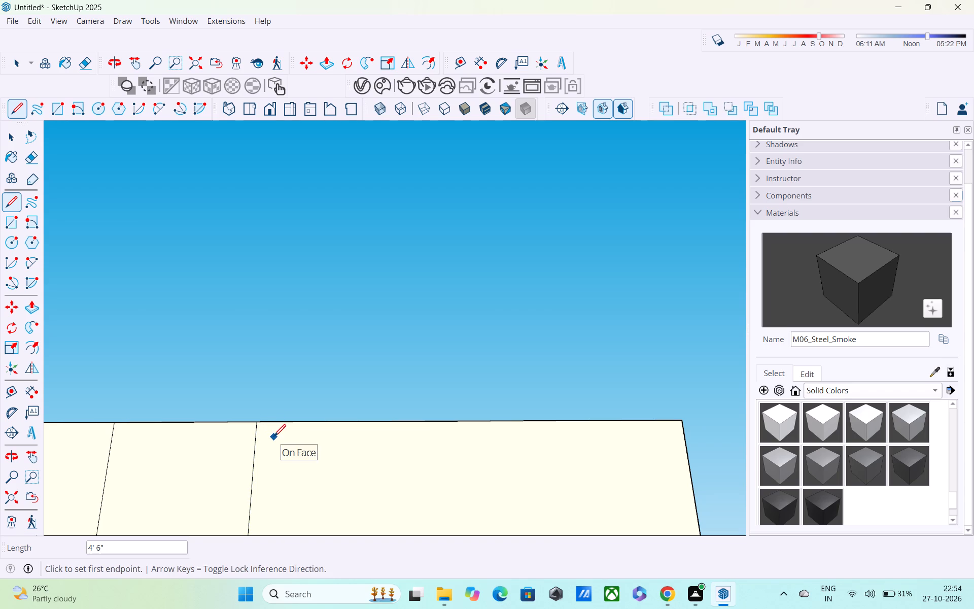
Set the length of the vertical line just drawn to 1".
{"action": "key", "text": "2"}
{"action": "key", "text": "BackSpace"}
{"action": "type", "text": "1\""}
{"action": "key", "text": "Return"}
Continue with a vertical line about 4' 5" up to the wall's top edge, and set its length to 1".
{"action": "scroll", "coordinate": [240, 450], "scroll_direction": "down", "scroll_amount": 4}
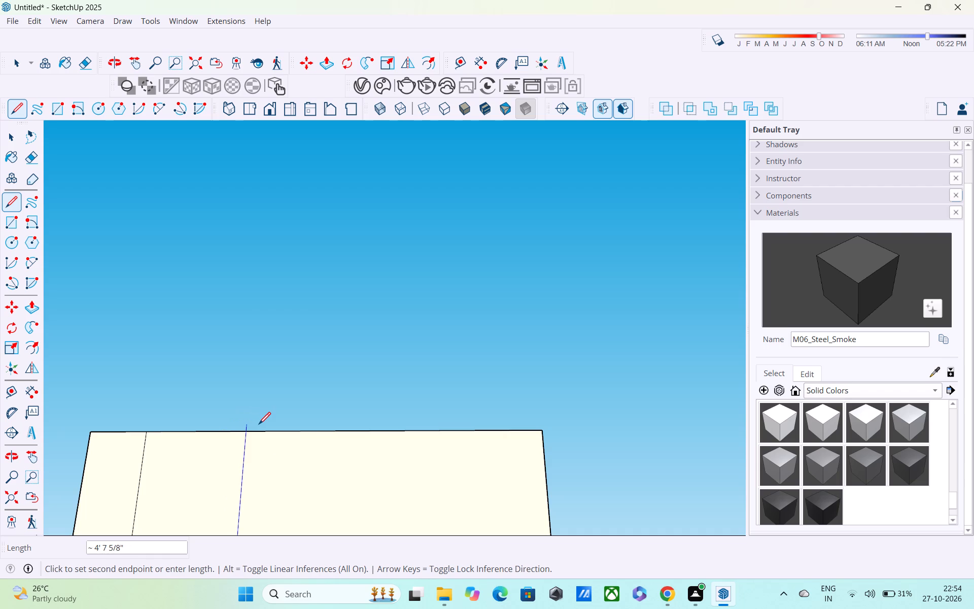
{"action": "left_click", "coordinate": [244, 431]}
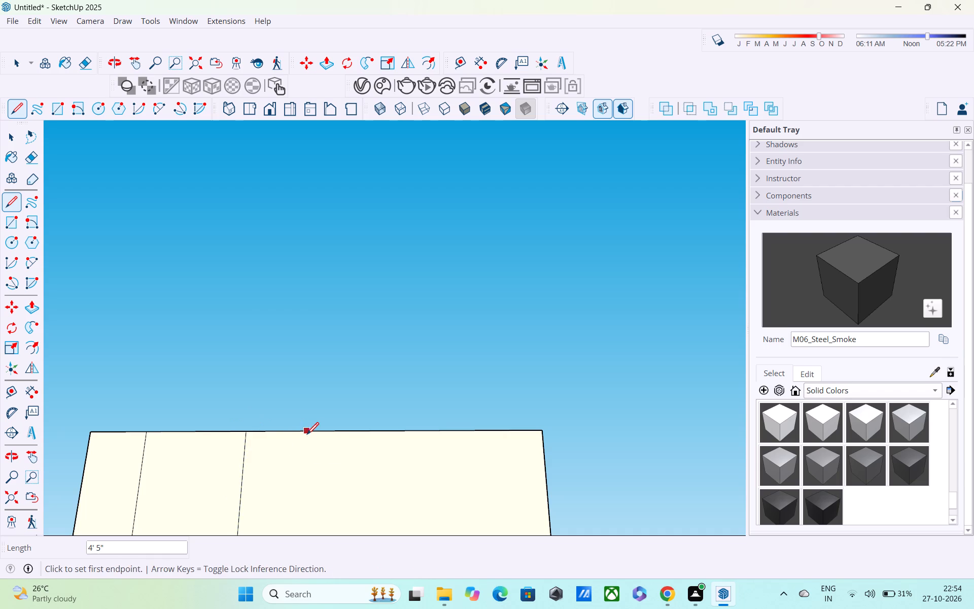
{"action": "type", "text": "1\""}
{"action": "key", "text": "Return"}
Draw the vertical line about 4' 4" up to the upper cream wall's top edge, keeping it aligned with the lower groove.
{"action": "scroll", "coordinate": [307, 435], "scroll_direction": "down", "scroll_amount": 4}
{"action": "middle_click_drag", "start_coordinate": [263, 480], "coordinate": [283, 432], "text": "shift"}
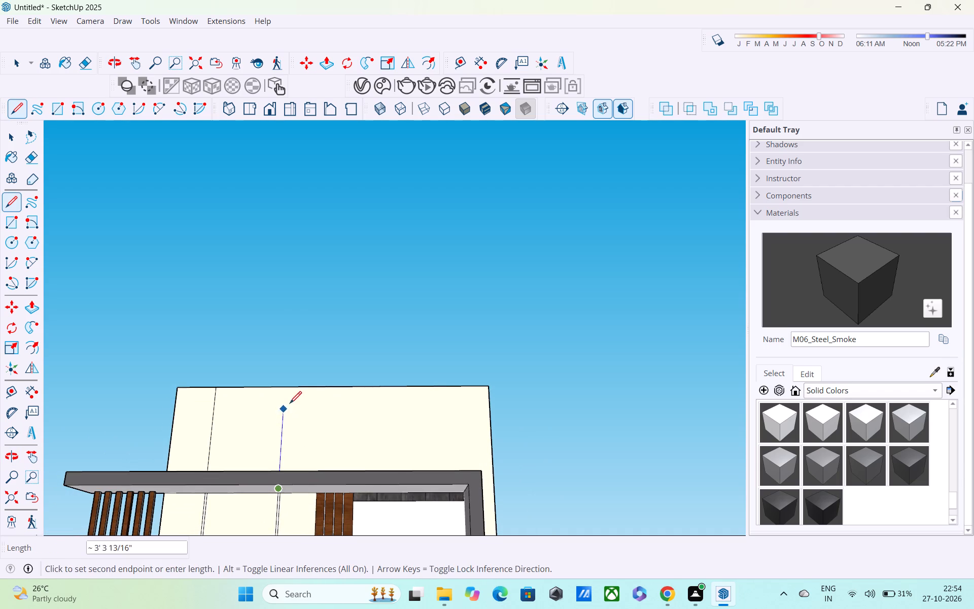
{"action": "left_click", "coordinate": [288, 384]}
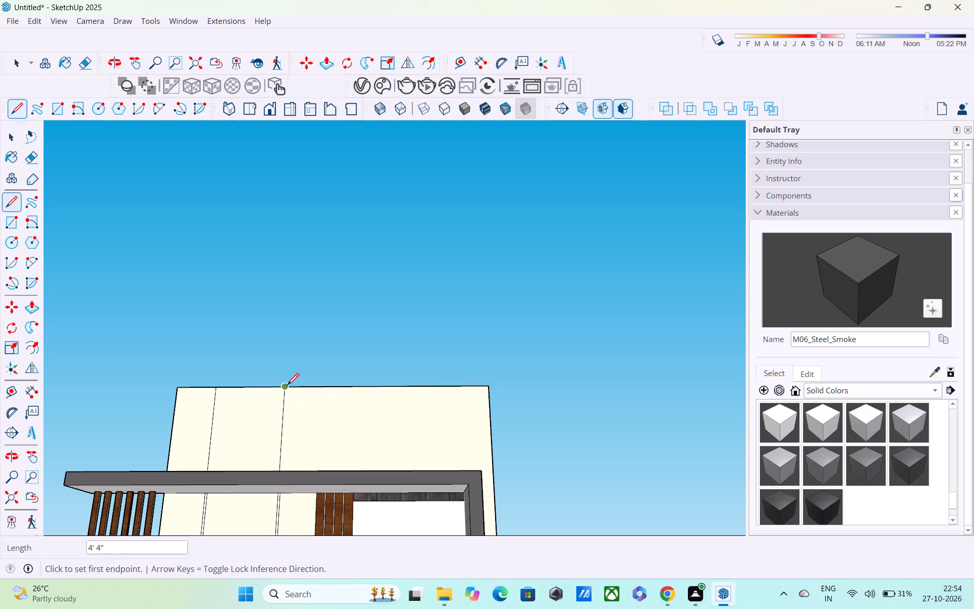
Copy the new vertical line 1" along the upper cream wall, away from the first groove line, to form the groove's second edge.
{"action": "middle_click_drag", "start_coordinate": [290, 414], "coordinate": [184, 534]}
{"action": "key", "text": "space"}
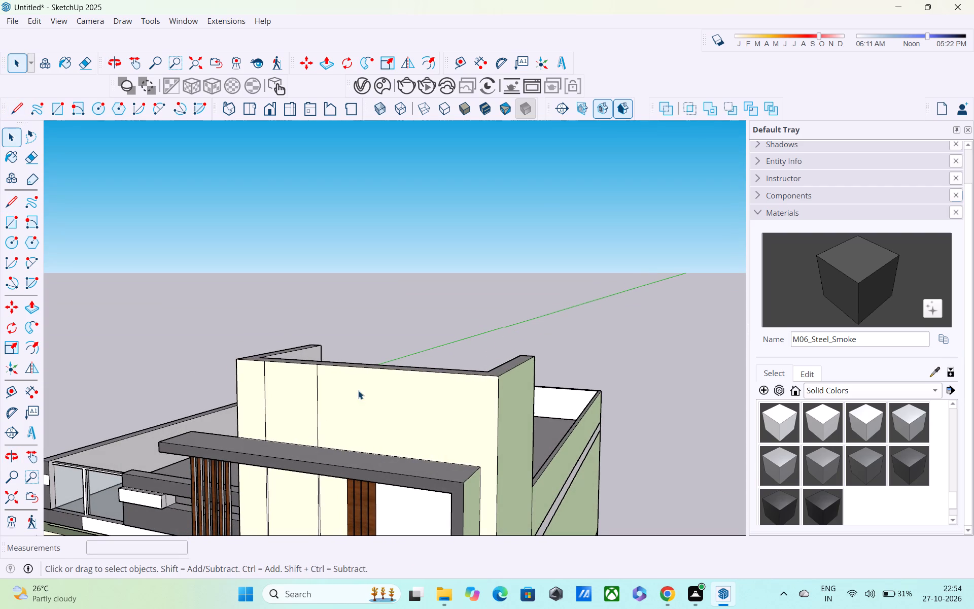
{"action": "left_click", "coordinate": [319, 371]}
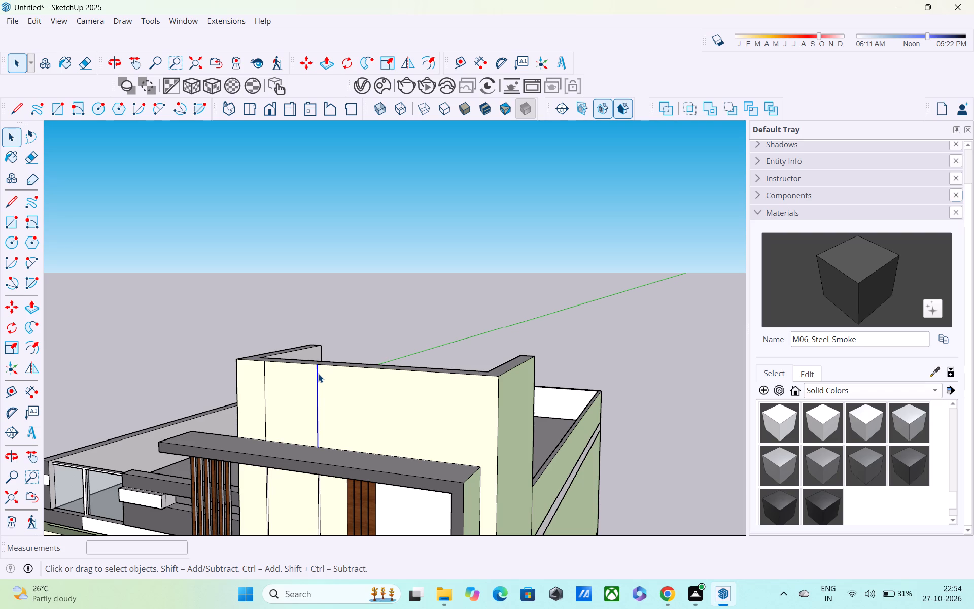
{"action": "key", "text": "comma"}
{"action": "key", "text": "m"}
{"action": "scroll", "coordinate": [308, 470], "scroll_direction": "up", "scroll_amount": 4}
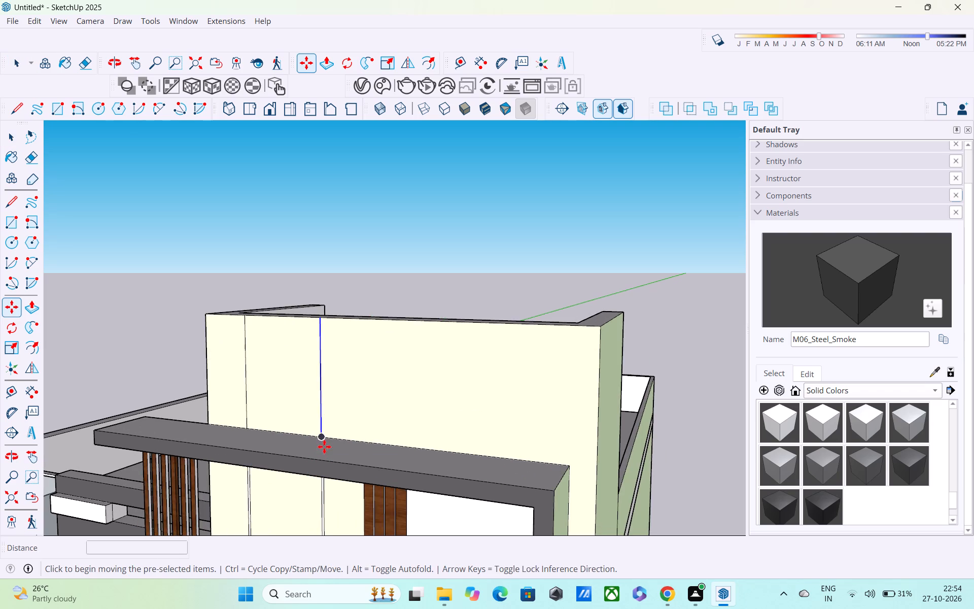
{"action": "scroll", "coordinate": [324, 447], "scroll_direction": "up", "scroll_amount": 6}
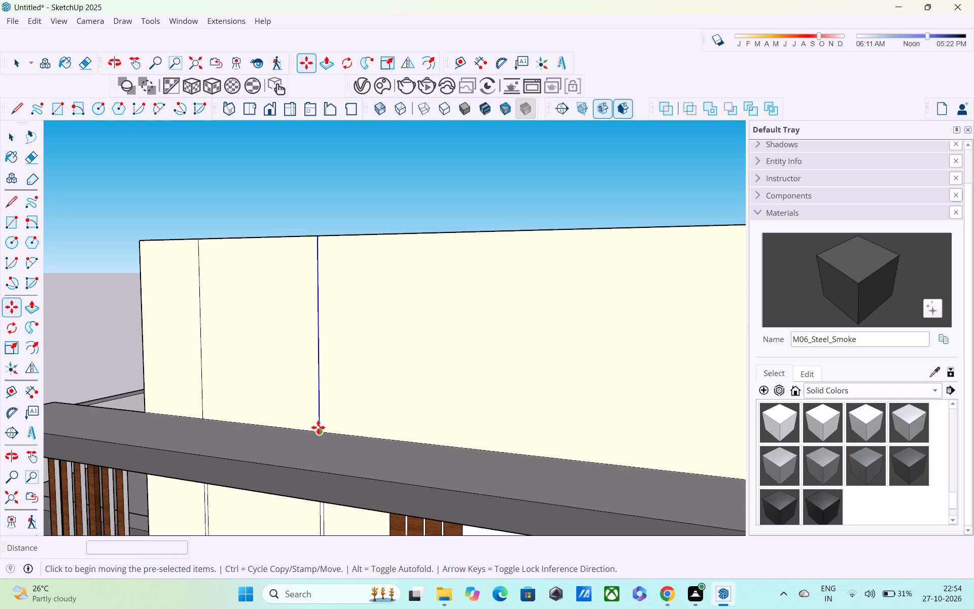
{"action": "left_click", "coordinate": [319, 430]}
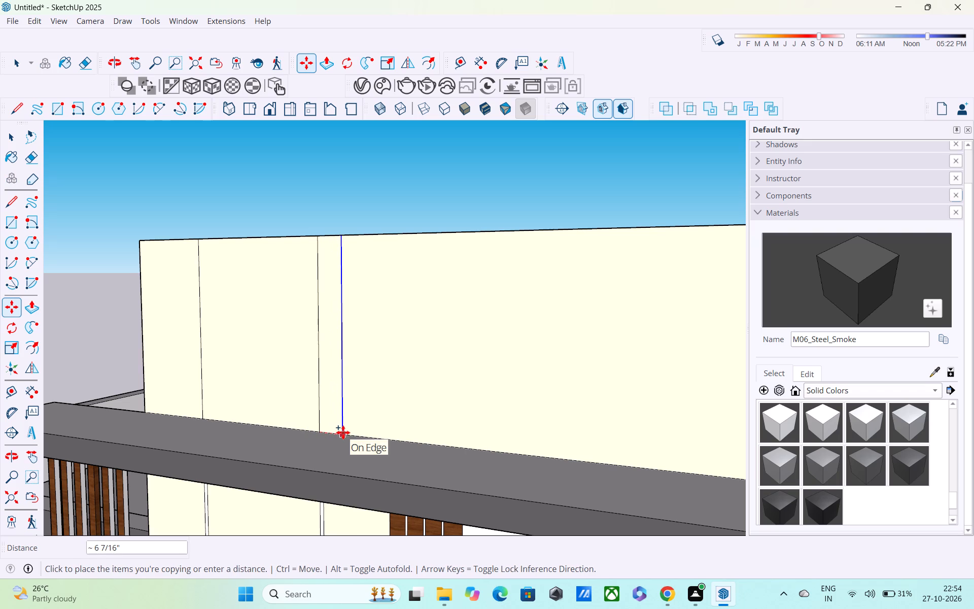
{"action": "type", "text": "1\""}
{"action": "key", "text": "Return"}
{"action": "key", "text": "space"}
{"action": "scroll", "coordinate": [343, 432], "scroll_direction": "down", "scroll_amount": 6}
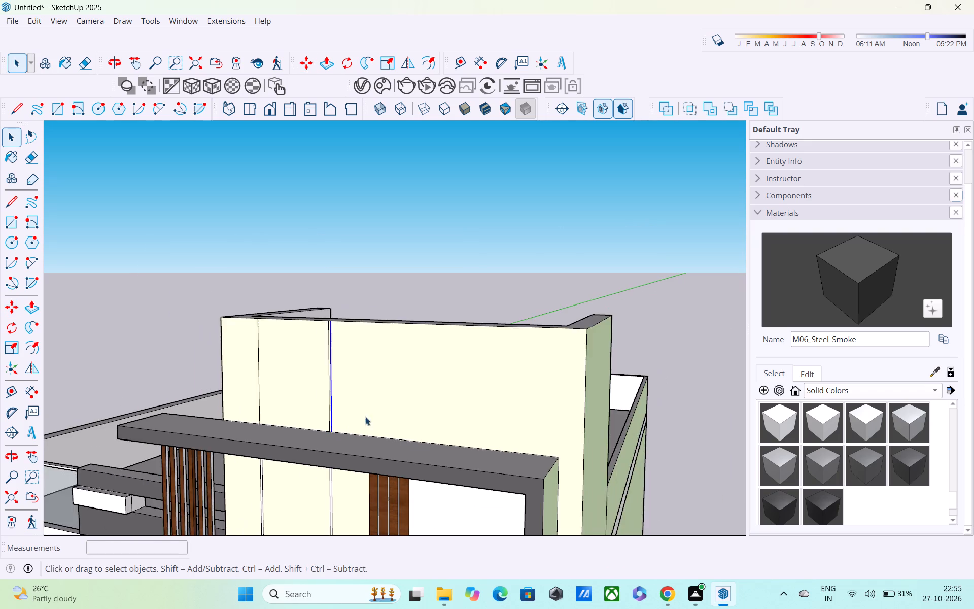
{"action": "scroll", "coordinate": [408, 391], "scroll_direction": "down", "scroll_amount": 4}
{"action": "left_click", "coordinate": [526, 317]}
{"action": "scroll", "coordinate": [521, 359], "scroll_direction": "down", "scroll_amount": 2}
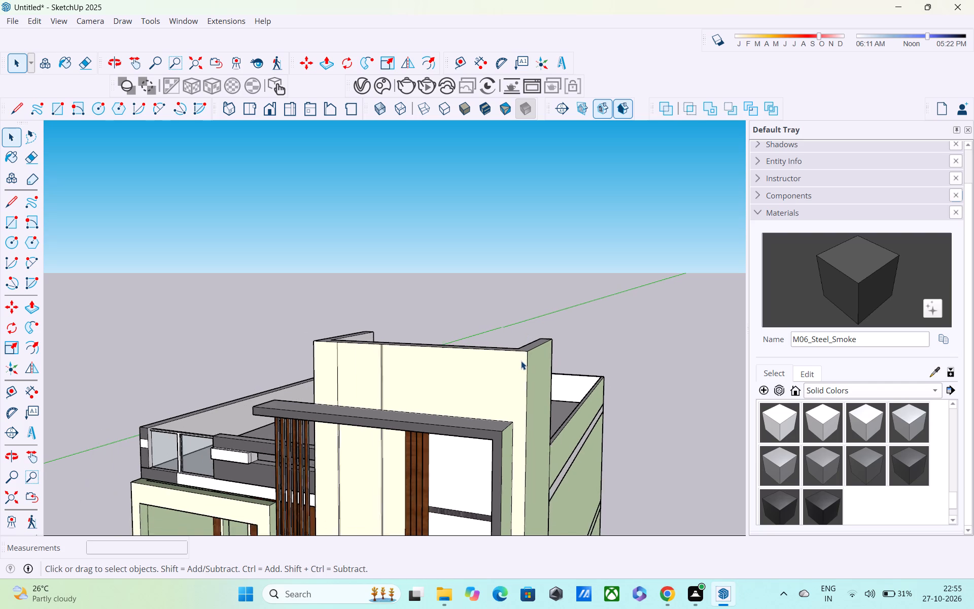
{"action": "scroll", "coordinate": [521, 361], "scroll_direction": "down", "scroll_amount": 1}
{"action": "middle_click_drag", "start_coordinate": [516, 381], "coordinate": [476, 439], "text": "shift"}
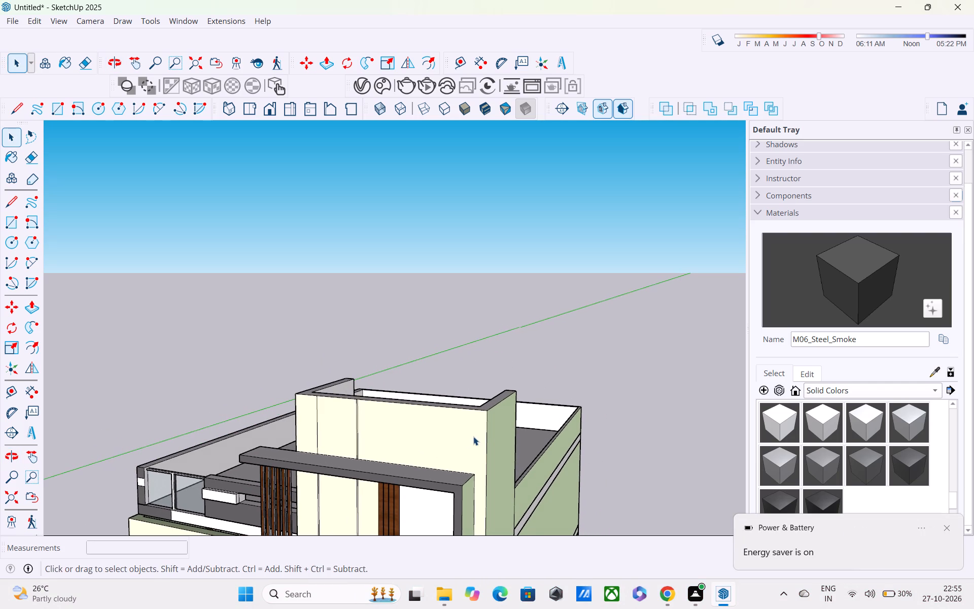
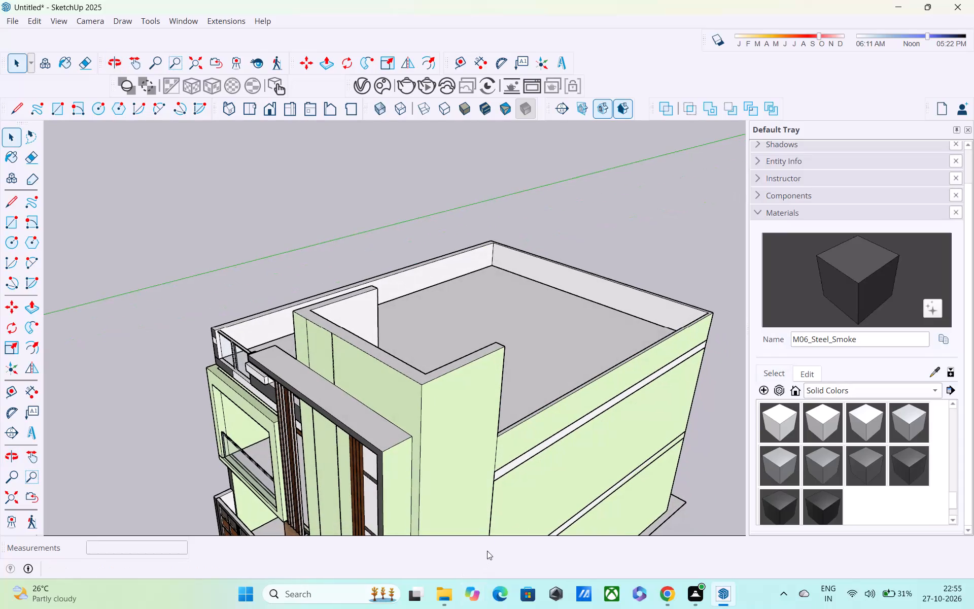
Draw a rectangle about 7' 3" by 13' 6" over the open top of the front tower, between opposite outer wall corners.
{"action": "scroll", "coordinate": [507, 509], "scroll_direction": "down", "scroll_amount": 2}
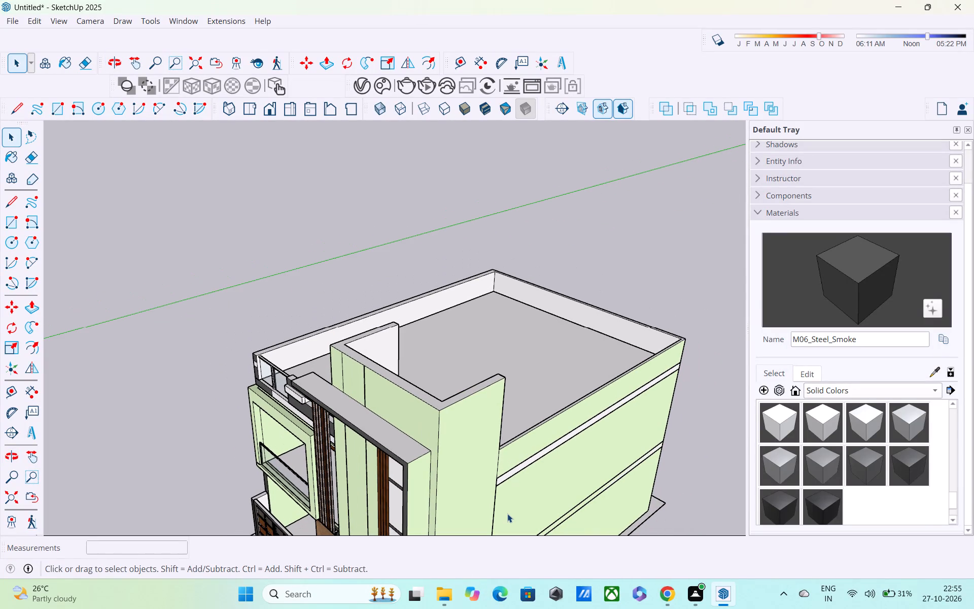
{"action": "key", "text": "r"}
{"action": "left_click", "coordinate": [334, 346]}
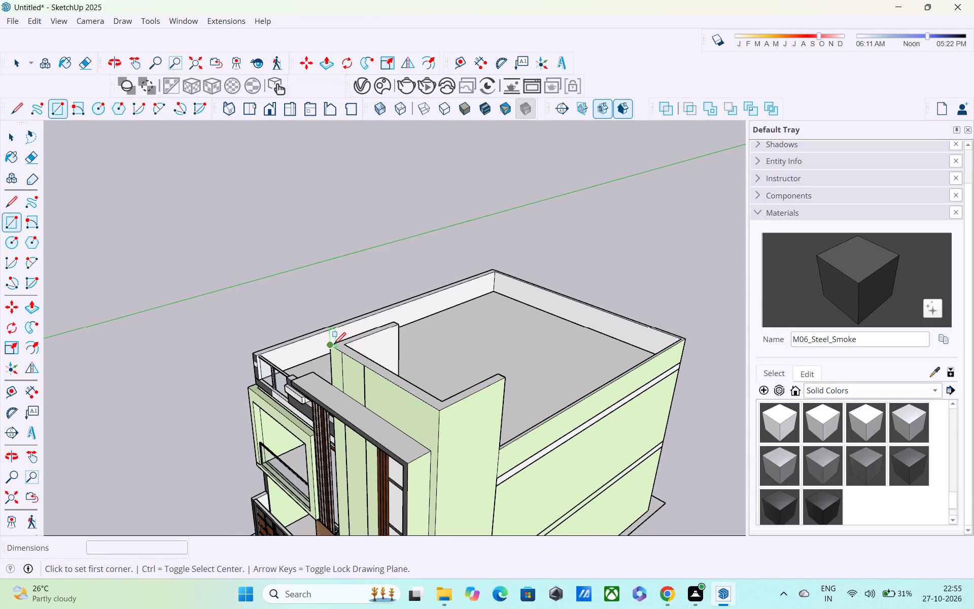
{"action": "left_click", "coordinate": [503, 383]}
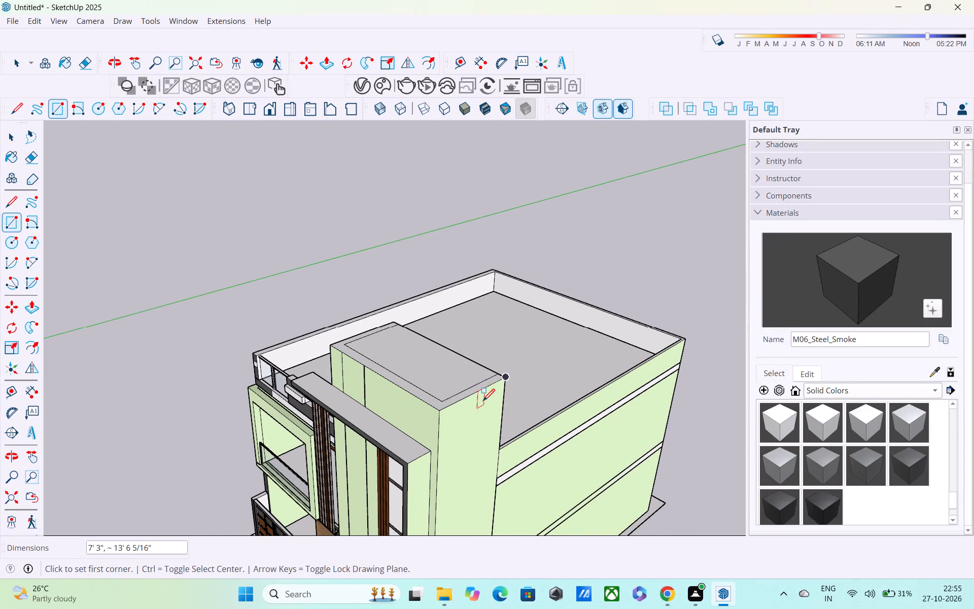
Select the inner face closing the tower's top and extrude it up 10" to form a roof slab.
{"action": "key", "text": "space"}
{"action": "double_click", "coordinate": [447, 364]}
{"action": "key", "text": "p"}
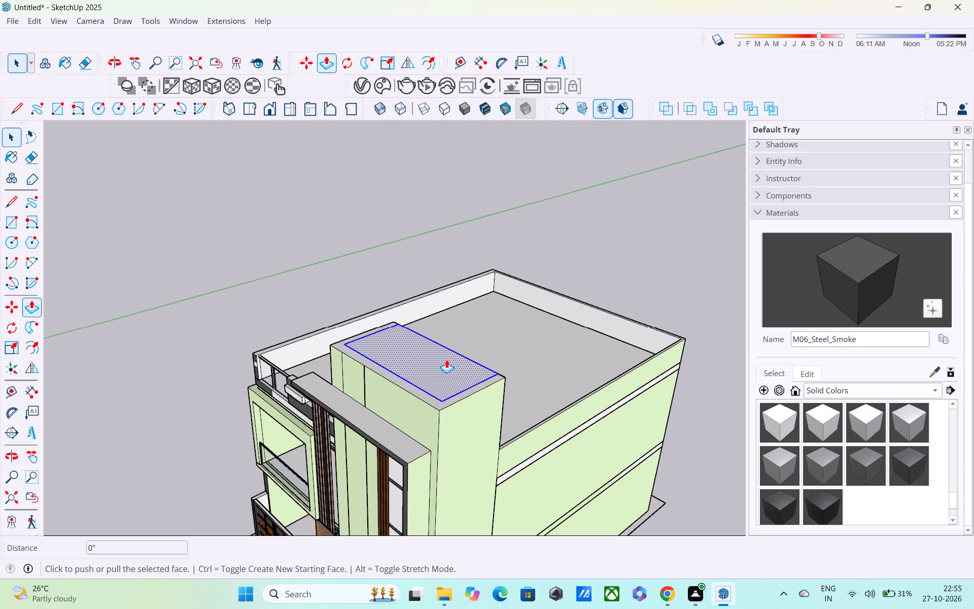
{"action": "left_click", "coordinate": [446, 359]}
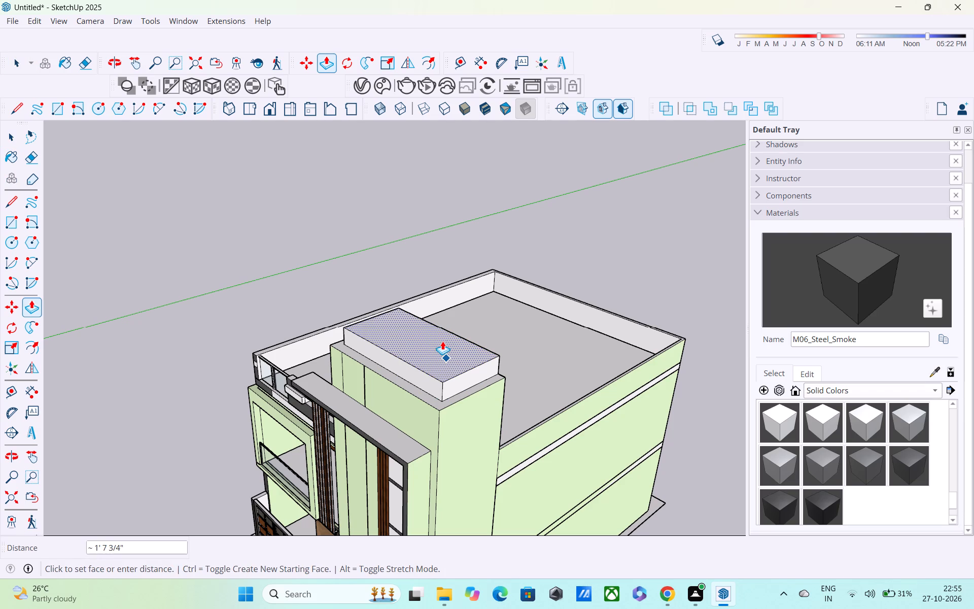
{"action": "key", "text": "1"}
{"action": "type", "text": "0\""}
{"action": "key", "text": "Return"}
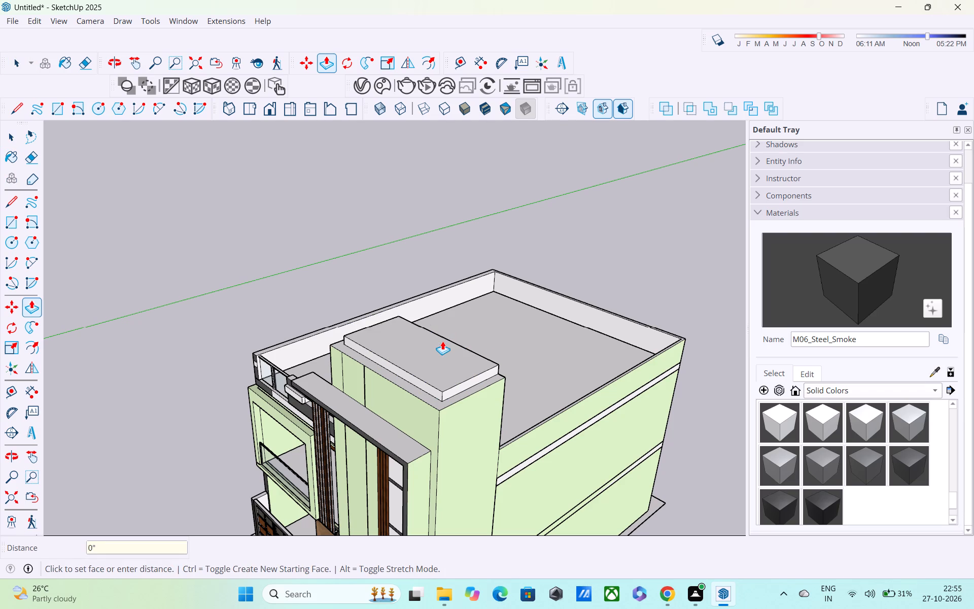
Push/pull the roof slab's front edge face outward 1', plus about 2' 4" more, so it overhangs the facade.
{"action": "scroll", "coordinate": [437, 352], "scroll_direction": "up", "scroll_amount": 2}
{"action": "scroll", "coordinate": [391, 344], "scroll_direction": "up", "scroll_amount": 3}
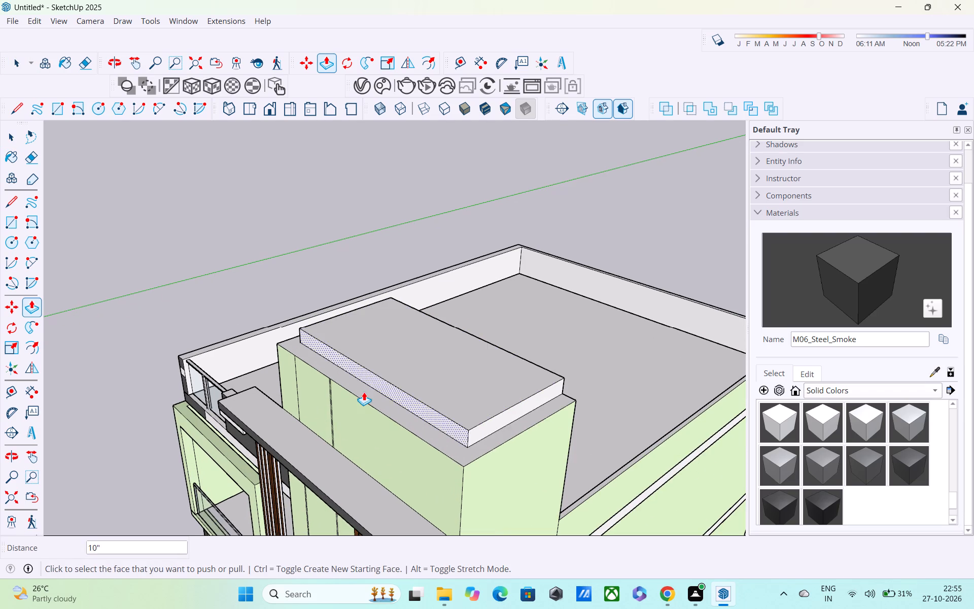
{"action": "left_click", "coordinate": [374, 382]}
{"action": "left_click", "coordinate": [341, 418]}
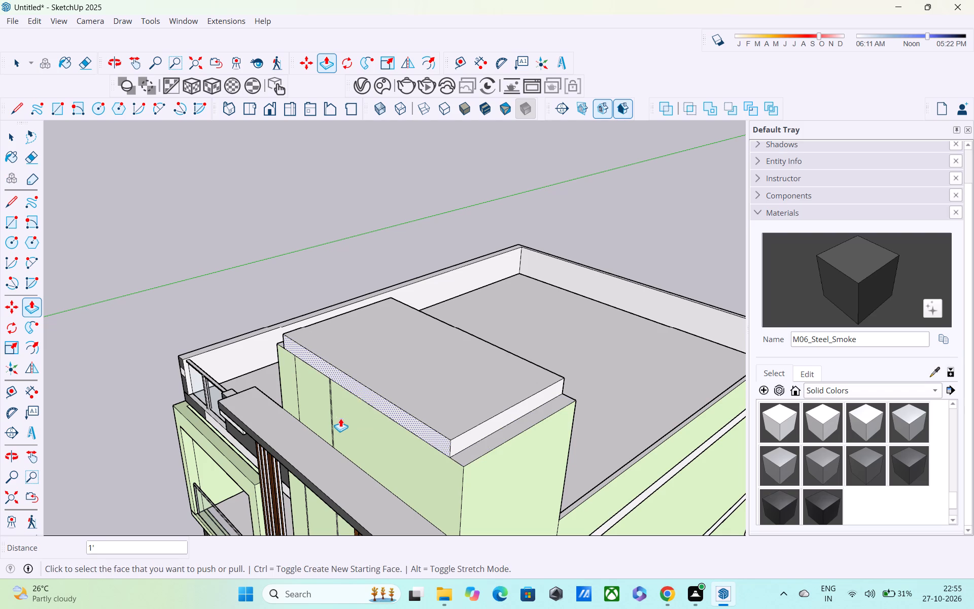
{"action": "left_click", "coordinate": [362, 392]}
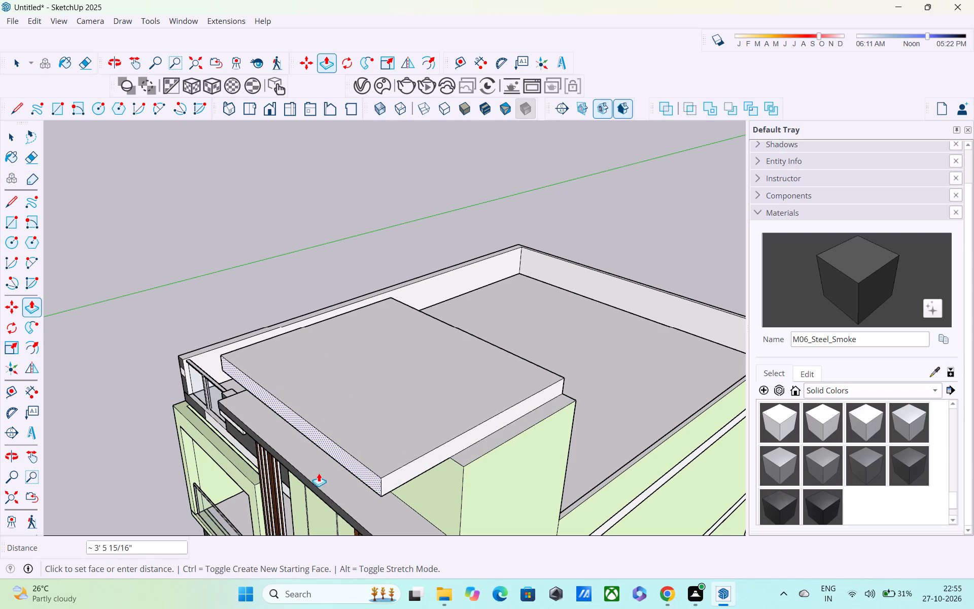
{"action": "left_click", "coordinate": [316, 488]}
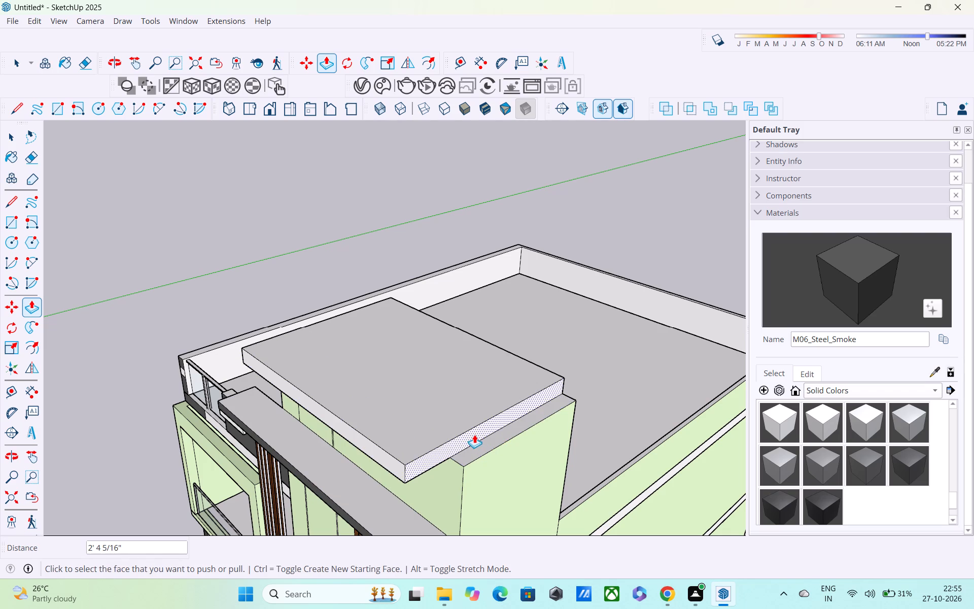
Extend the roof slab's edge face on the tower's outer side by 9", flush with the wall below.
{"action": "left_click", "coordinate": [474, 434]}
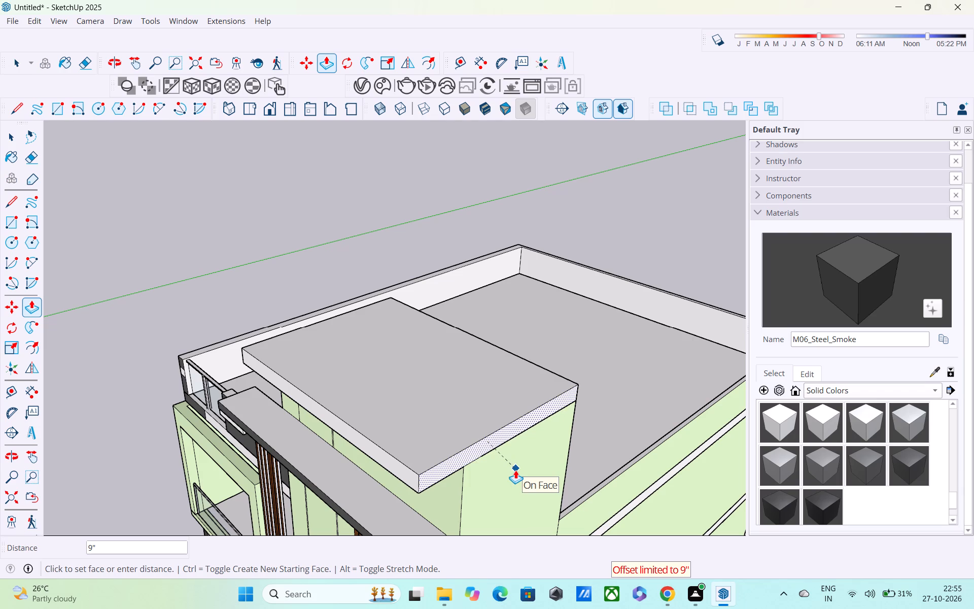
{"action": "middle_click_drag", "start_coordinate": [515, 468], "coordinate": [535, 251], "text": "shift"}
{"action": "left_click", "coordinate": [536, 258]}
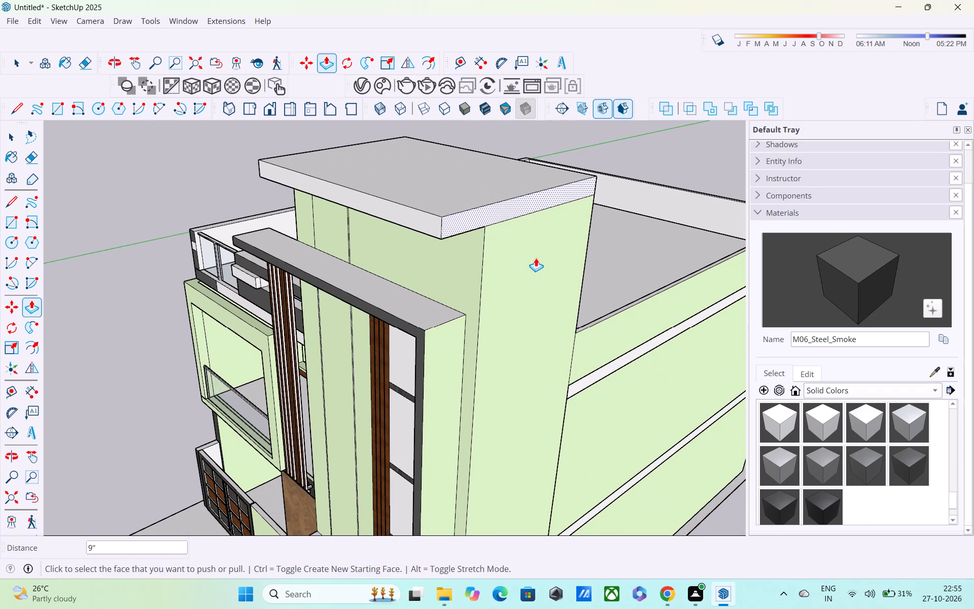
Extend the slab's edge face on the terrace side by about 8", 1" and 1' 5" in successive pulls, so it overhangs the wall.
{"action": "middle_click_drag", "start_coordinate": [536, 258], "coordinate": [913, 343]}
{"action": "middle_click_drag", "start_coordinate": [560, 299], "coordinate": [803, 319]}
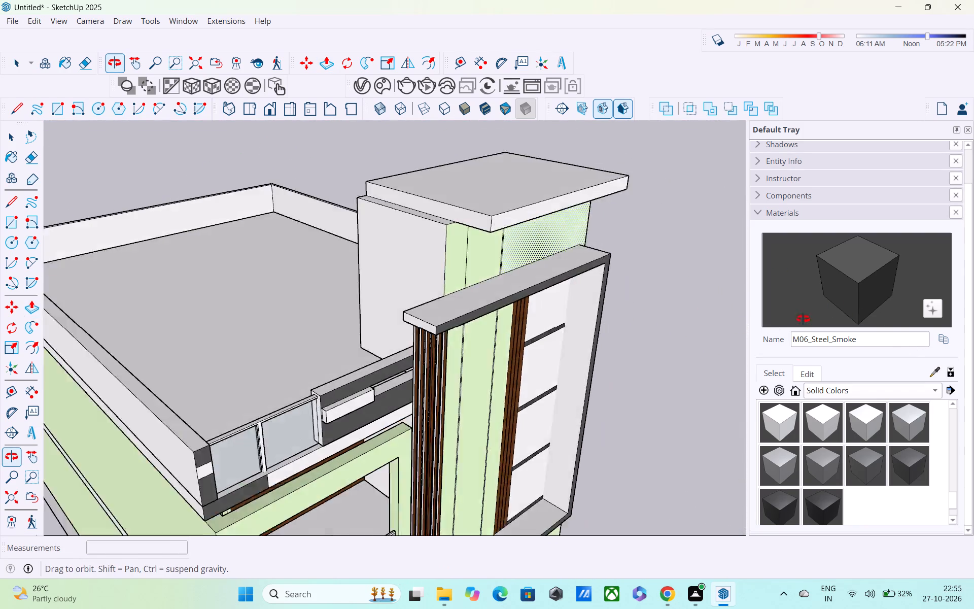
{"action": "middle_click_drag", "start_coordinate": [803, 319], "coordinate": [828, 303]}
{"action": "left_click", "coordinate": [428, 207]}
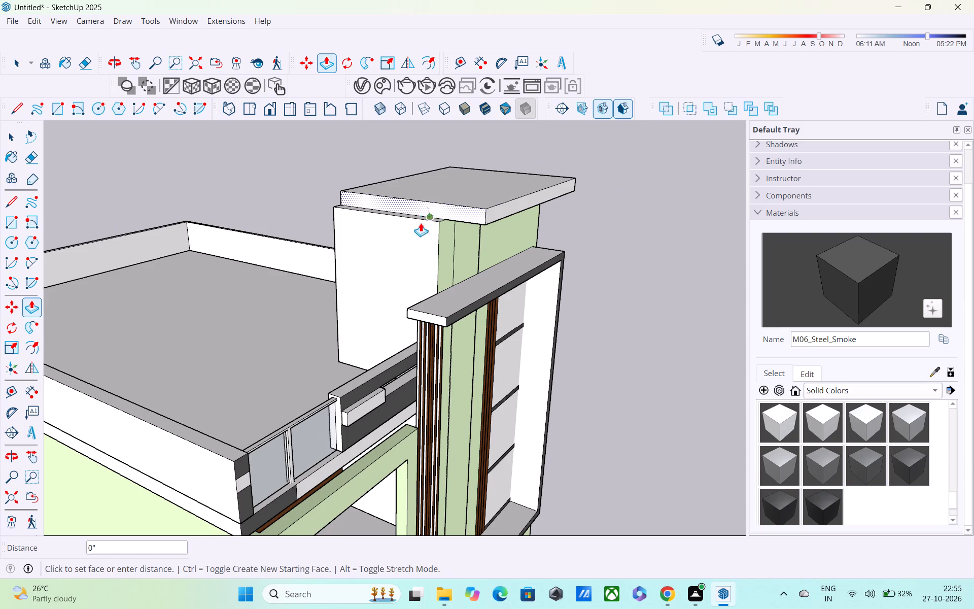
{"action": "left_click", "coordinate": [403, 251]}
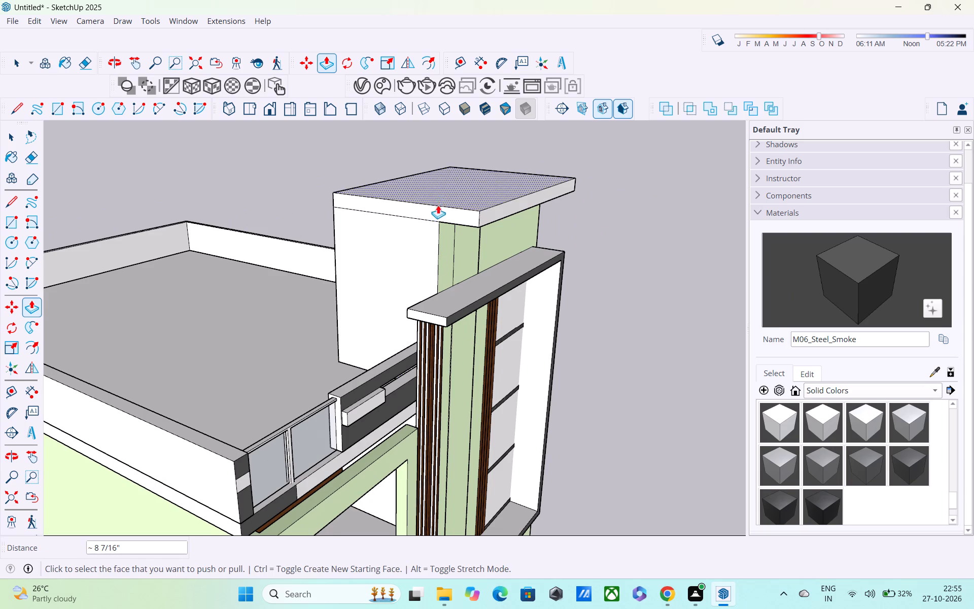
{"action": "left_click", "coordinate": [435, 214]}
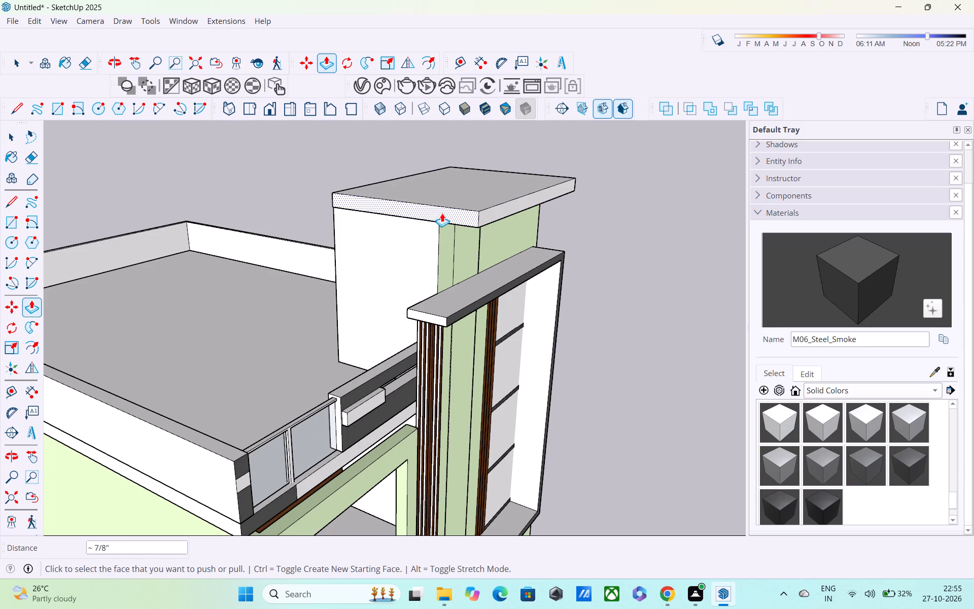
{"action": "left_click", "coordinate": [442, 213]}
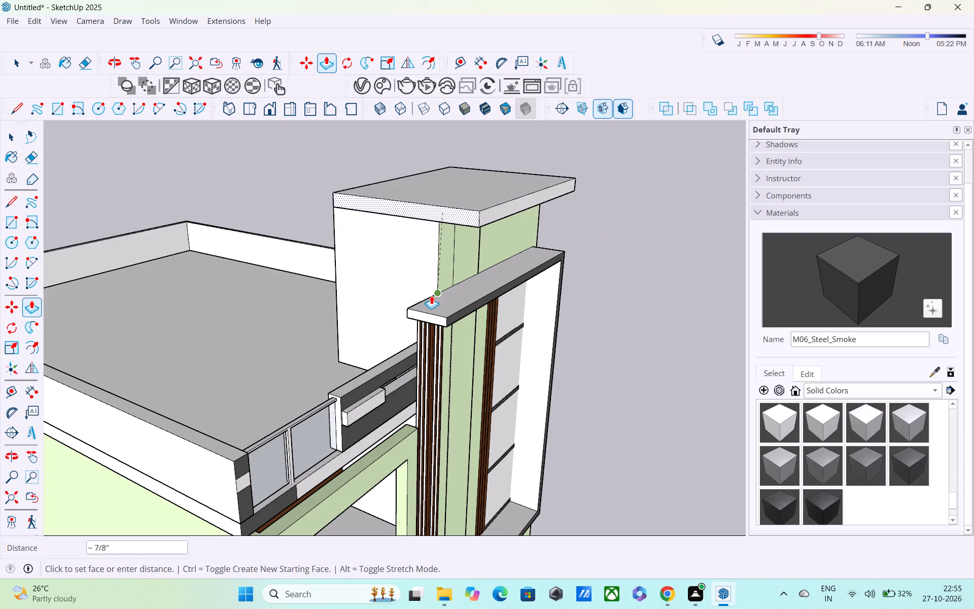
{"action": "left_click", "coordinate": [429, 297]}
Erase the leftover wall and groove lines crossing the underside of the roof slab's overhang.
{"action": "middle_click_drag", "start_coordinate": [430, 299], "coordinate": [294, 219]}
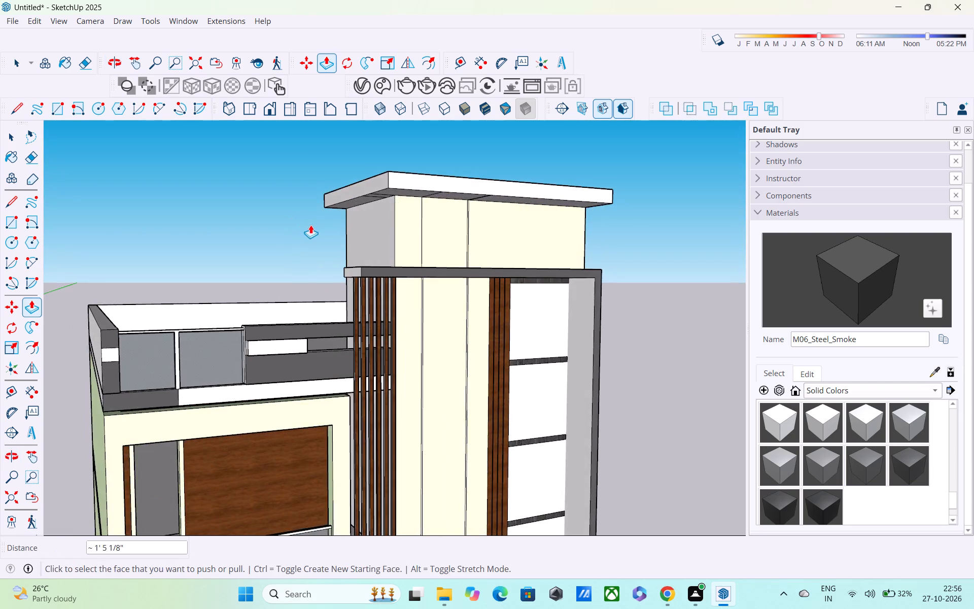
{"action": "scroll", "coordinate": [310, 225], "scroll_direction": "down", "scroll_amount": 5}
{"action": "middle_click_drag", "start_coordinate": [387, 235], "coordinate": [255, 121]}
{"action": "scroll", "coordinate": [307, 130], "scroll_direction": "up", "scroll_amount": 6}
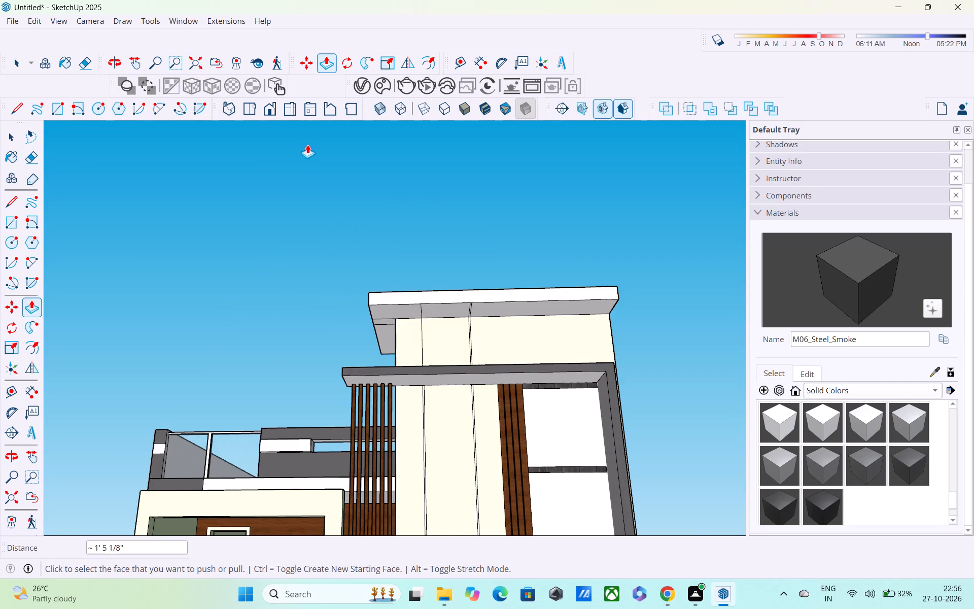
{"action": "key", "text": "e"}
{"action": "scroll", "coordinate": [371, 250], "scroll_direction": "up", "scroll_amount": 4}
{"action": "left_click_drag", "start_coordinate": [398, 416], "coordinate": [396, 441]}
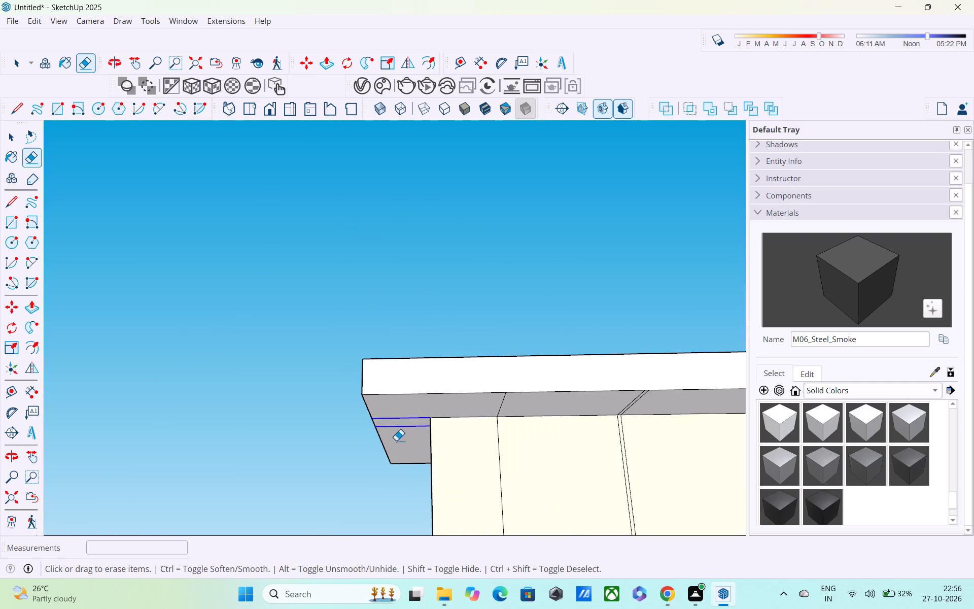
{"action": "left_click_drag", "start_coordinate": [396, 441], "coordinate": [395, 446]}
{"action": "left_click_drag", "start_coordinate": [457, 409], "coordinate": [654, 407]}
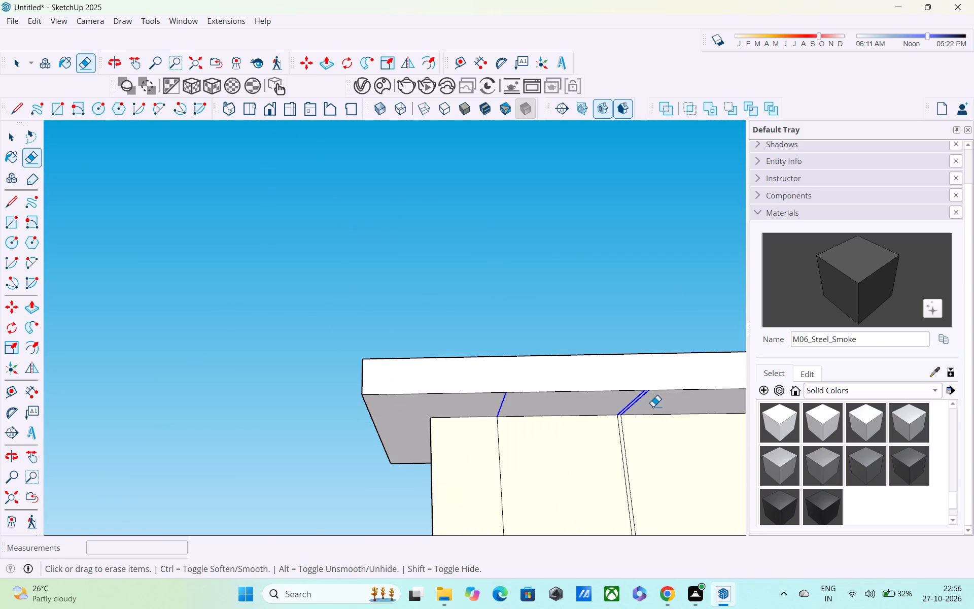
Examine the house from the front, sides and below to check the new roof slab and the whole facade.
{"action": "scroll", "coordinate": [649, 404], "scroll_direction": "down", "scroll_amount": 4}
{"action": "middle_click_drag", "start_coordinate": [645, 399], "coordinate": [243, 345]}
{"action": "scroll", "coordinate": [272, 350], "scroll_direction": "down", "scroll_amount": 3}
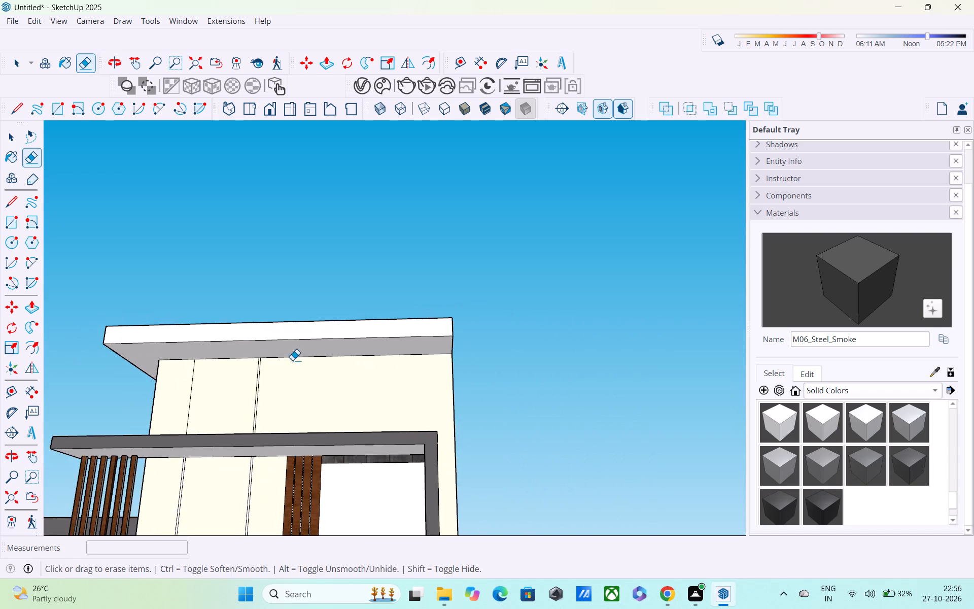
{"action": "middle_click_drag", "start_coordinate": [304, 367], "coordinate": [503, 419]}
{"action": "scroll", "coordinate": [487, 421], "scroll_direction": "down", "scroll_amount": 12}
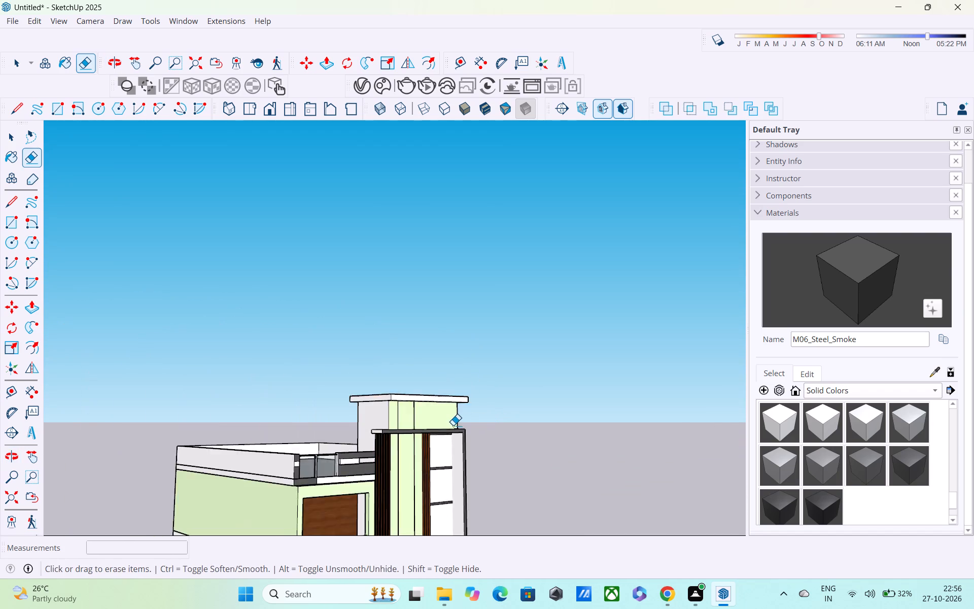
{"action": "scroll", "coordinate": [453, 425], "scroll_direction": "up", "scroll_amount": 1}
{"action": "middle_click_drag", "start_coordinate": [453, 425], "coordinate": [228, 449]}
{"action": "key", "text": "space"}
{"action": "left_click", "coordinate": [517, 369]}
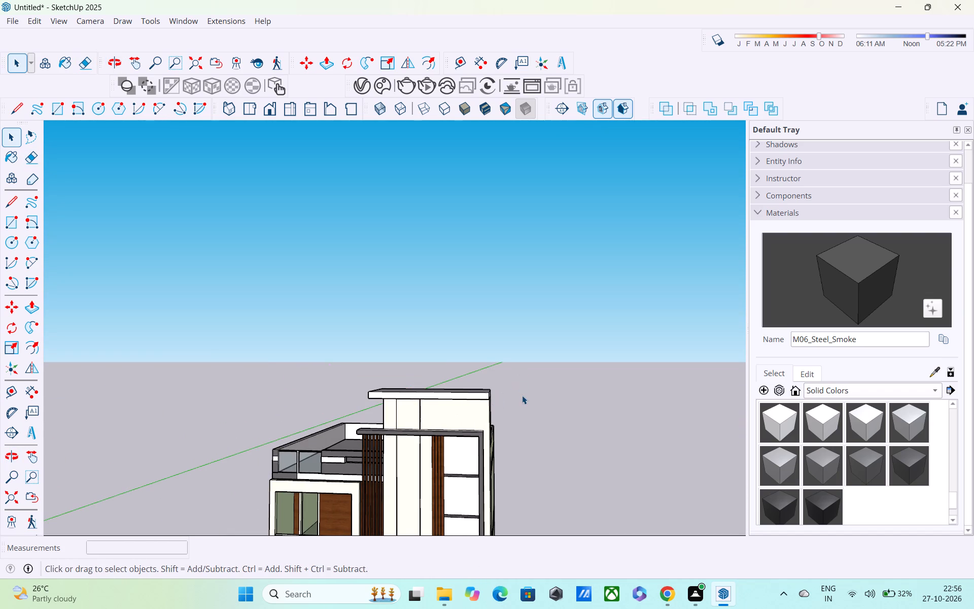
{"action": "middle_click_drag", "start_coordinate": [522, 395], "coordinate": [534, 235], "text": "shift"}
{"action": "scroll", "coordinate": [534, 235], "scroll_direction": "down", "scroll_amount": 2}
{"action": "middle_click_drag", "start_coordinate": [534, 248], "coordinate": [536, 178]}
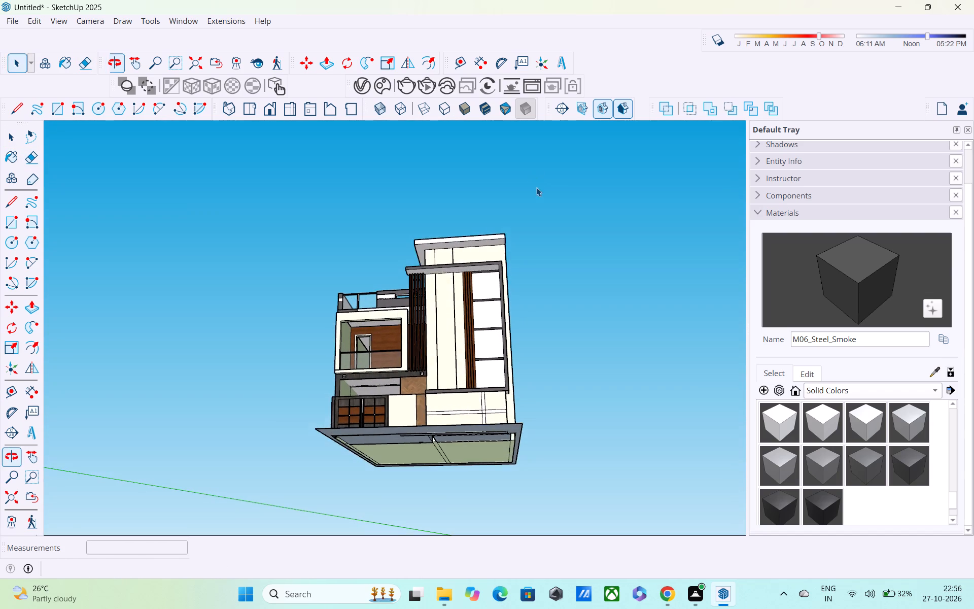
{"action": "scroll", "coordinate": [536, 251], "scroll_direction": "up", "scroll_amount": 4}
{"action": "scroll", "coordinate": [474, 325], "scroll_direction": "up", "scroll_amount": 6}
{"action": "middle_click_drag", "start_coordinate": [469, 316], "coordinate": [467, 327]}
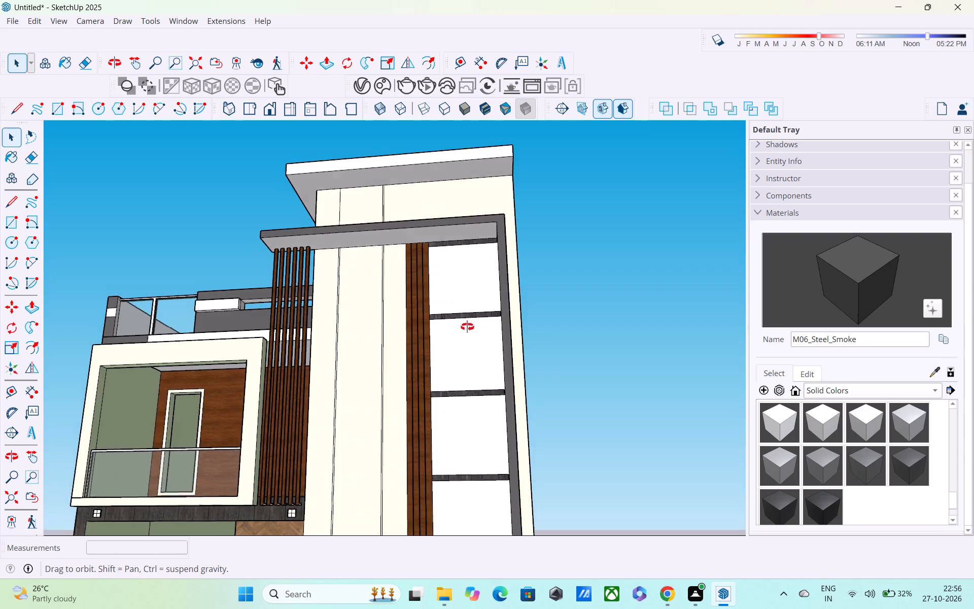
{"action": "middle_click_drag", "start_coordinate": [467, 327], "coordinate": [447, 452]}
{"action": "scroll", "coordinate": [459, 397], "scroll_direction": "down", "scroll_amount": 4}
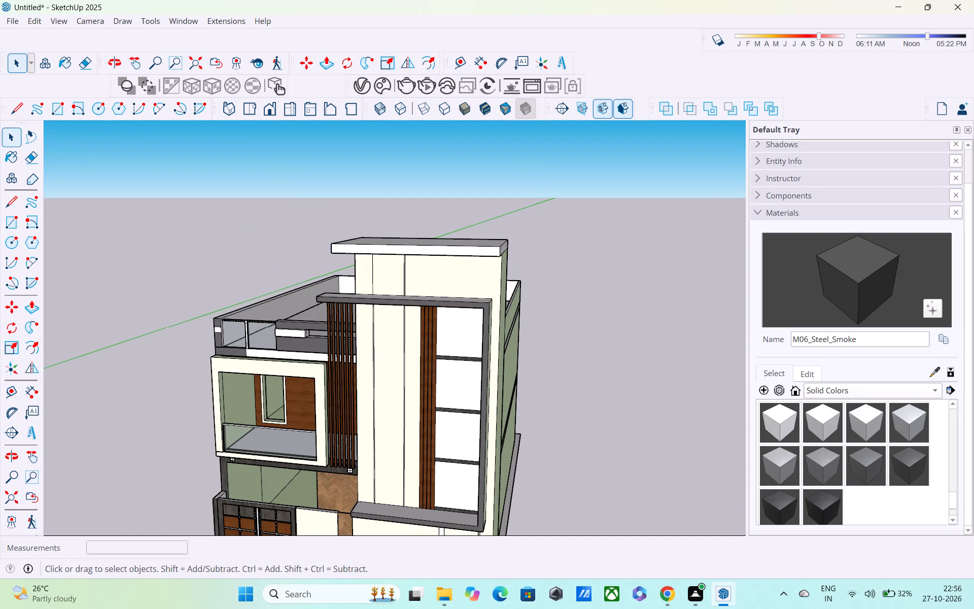
{"action": "middle_click_drag", "start_coordinate": [519, 405], "coordinate": [404, 331]}
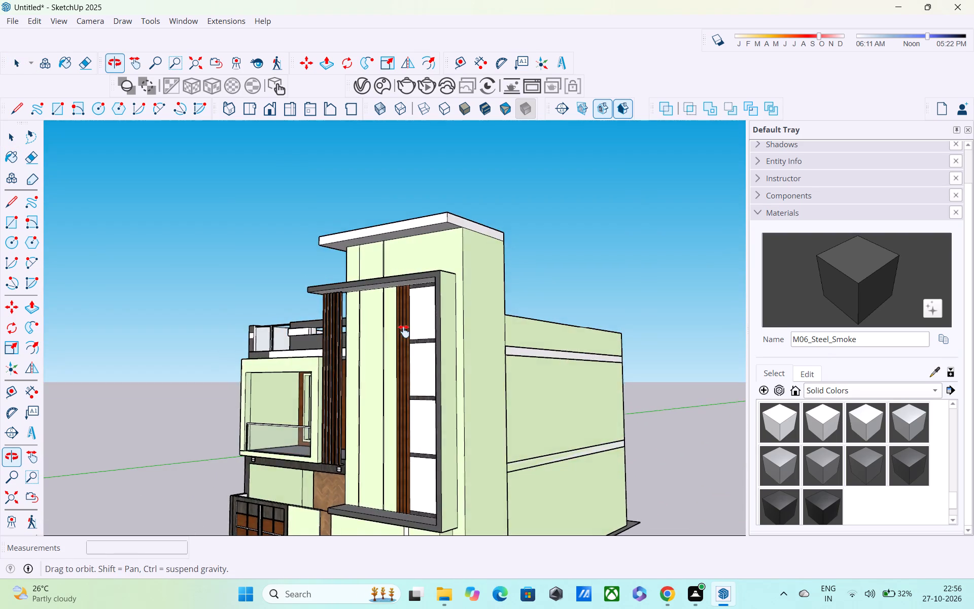
{"action": "middle_click_drag", "start_coordinate": [404, 331], "coordinate": [543, 273]}
{"action": "middle_click_drag", "start_coordinate": [471, 329], "coordinate": [640, 336]}
{"action": "scroll", "coordinate": [636, 325], "scroll_direction": "down", "scroll_amount": 2}
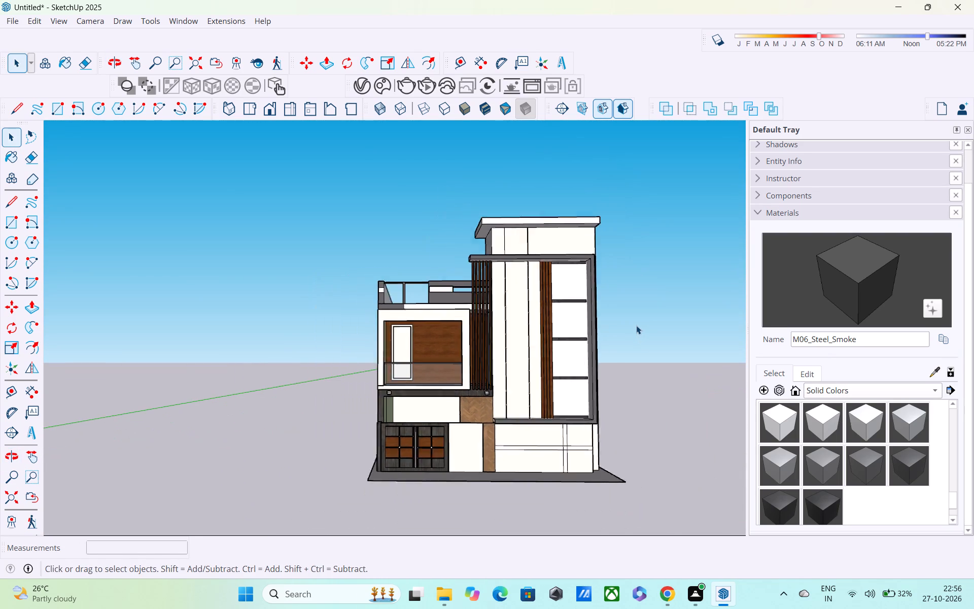
{"action": "scroll", "coordinate": [636, 325], "scroll_direction": "down", "scroll_amount": 3}
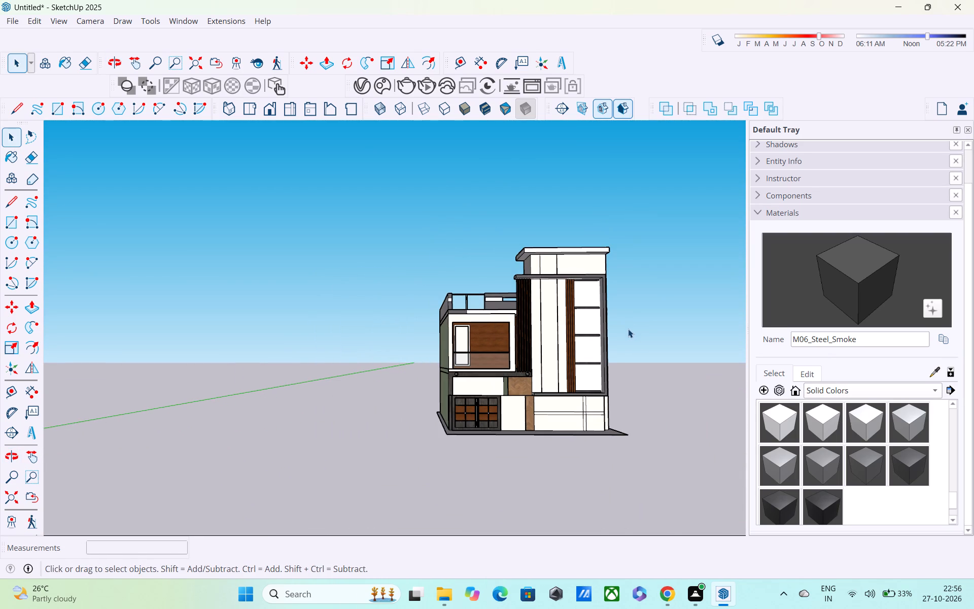
{"action": "middle_click_drag", "start_coordinate": [588, 371], "coordinate": [387, 400]}
{"action": "scroll", "coordinate": [410, 408], "scroll_direction": "up", "scroll_amount": 6}
{"action": "middle_click_drag", "start_coordinate": [426, 407], "coordinate": [419, 402]}
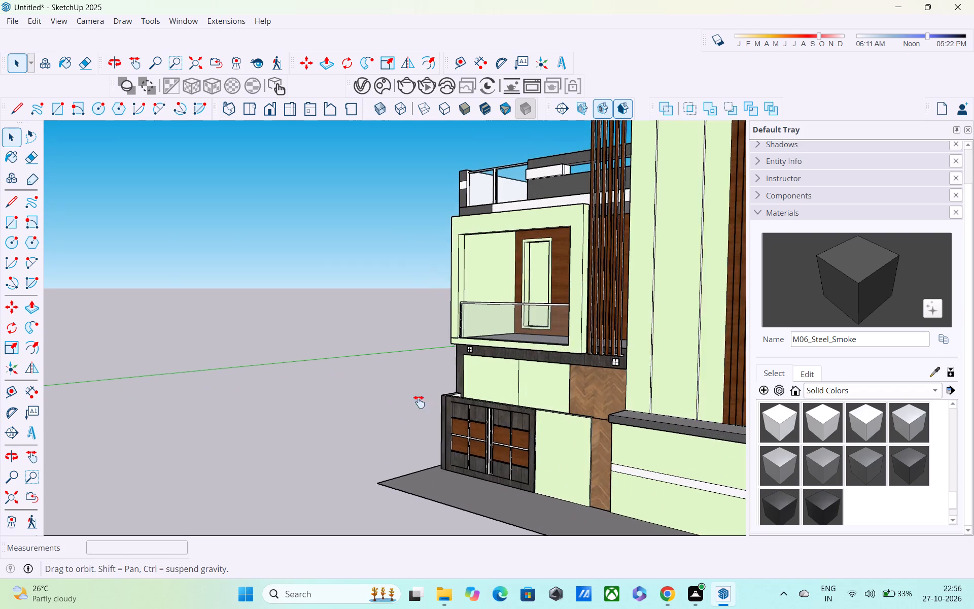
{"action": "middle_click_drag", "start_coordinate": [419, 402], "coordinate": [275, 372]}
{"action": "scroll", "coordinate": [270, 372], "scroll_direction": "down", "scroll_amount": 1}
{"action": "middle_click_drag", "start_coordinate": [289, 377], "coordinate": [387, 375]}
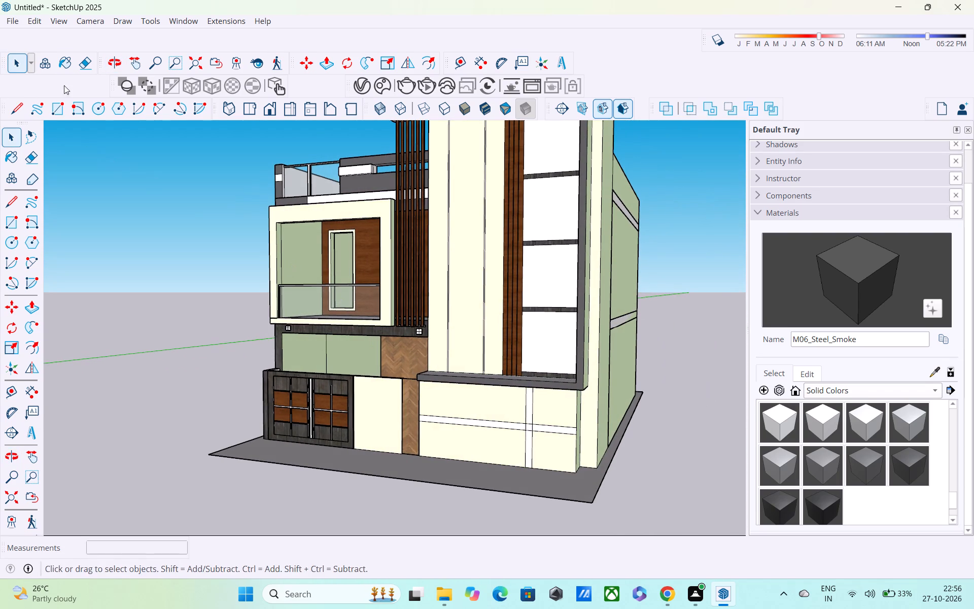
Import the Component_177 planter from the Downloads folder and place it on the paving before the tower's ground-floor front wall, near the herringbone strip.
{"action": "left_click", "coordinate": [6, 18]}
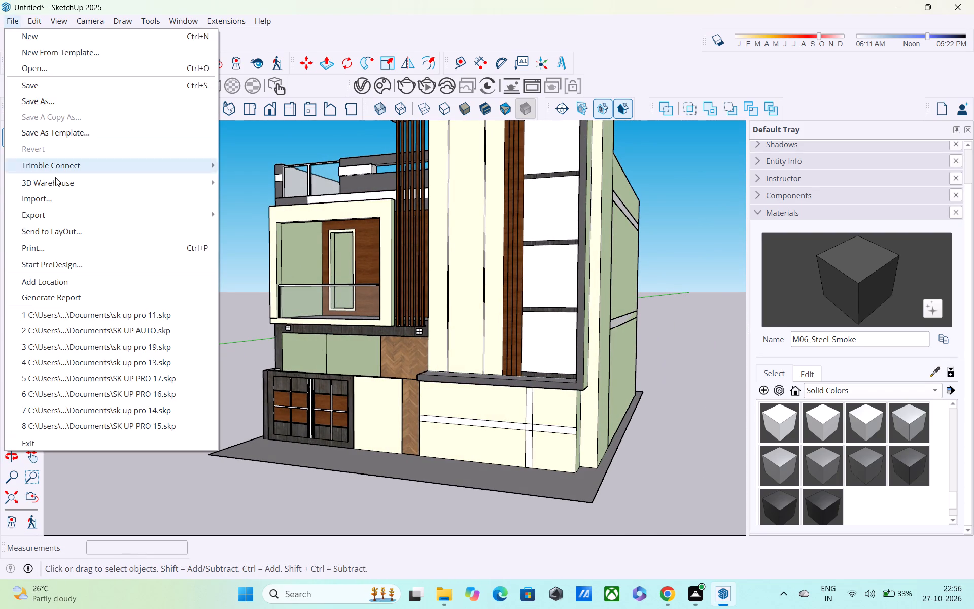
{"action": "left_click", "coordinate": [61, 195]}
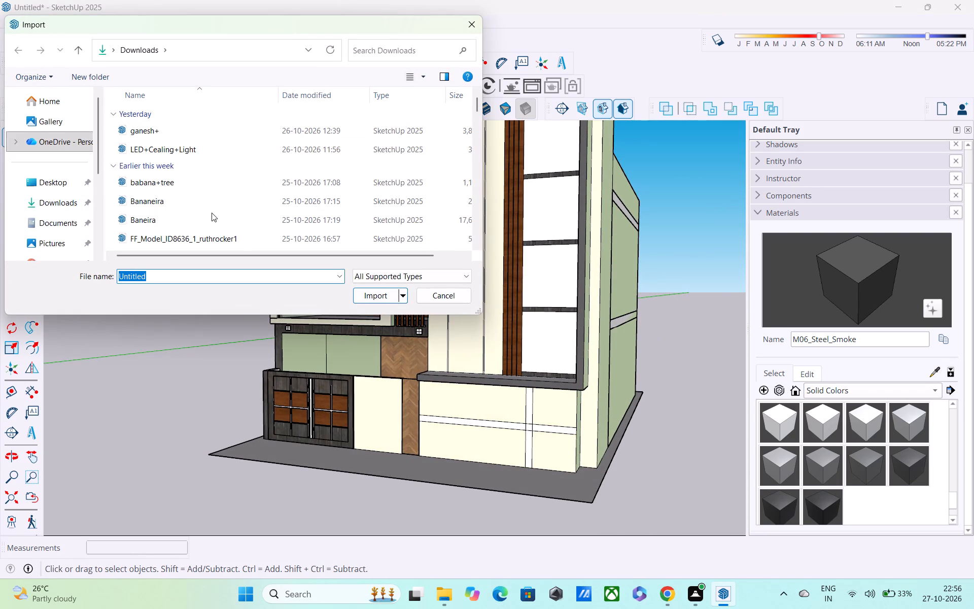
{"action": "scroll", "coordinate": [212, 213], "scroll_direction": "down", "scroll_amount": 1}
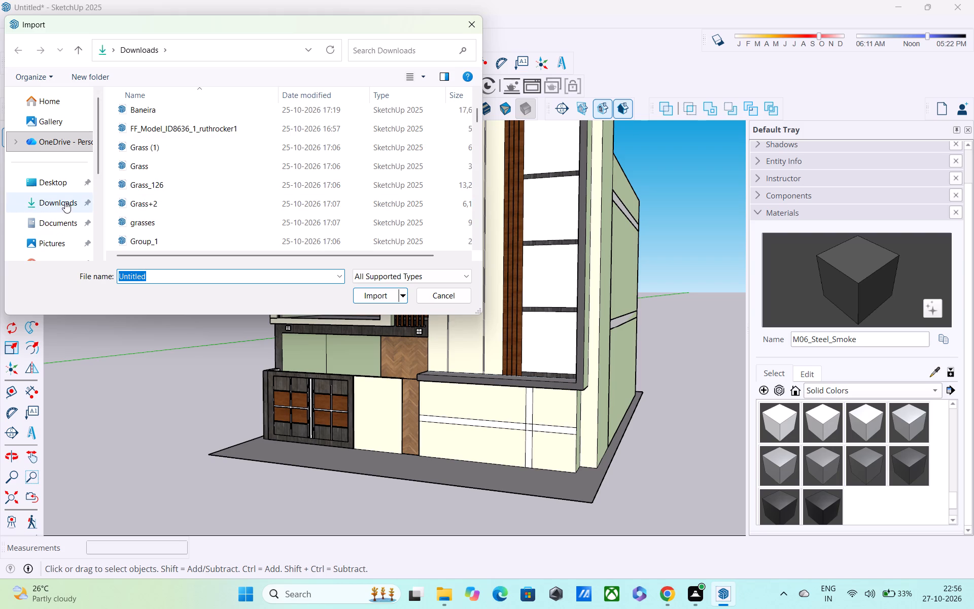
{"action": "left_click", "coordinate": [66, 199]}
{"action": "scroll", "coordinate": [270, 225], "scroll_direction": "down", "scroll_amount": 2}
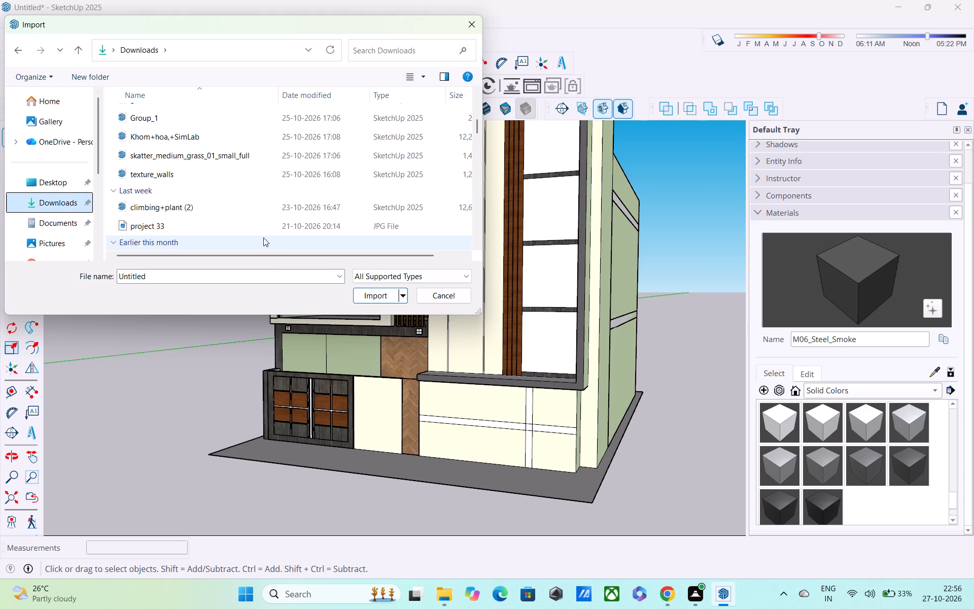
{"action": "scroll", "coordinate": [259, 227], "scroll_direction": "down", "scroll_amount": 2}
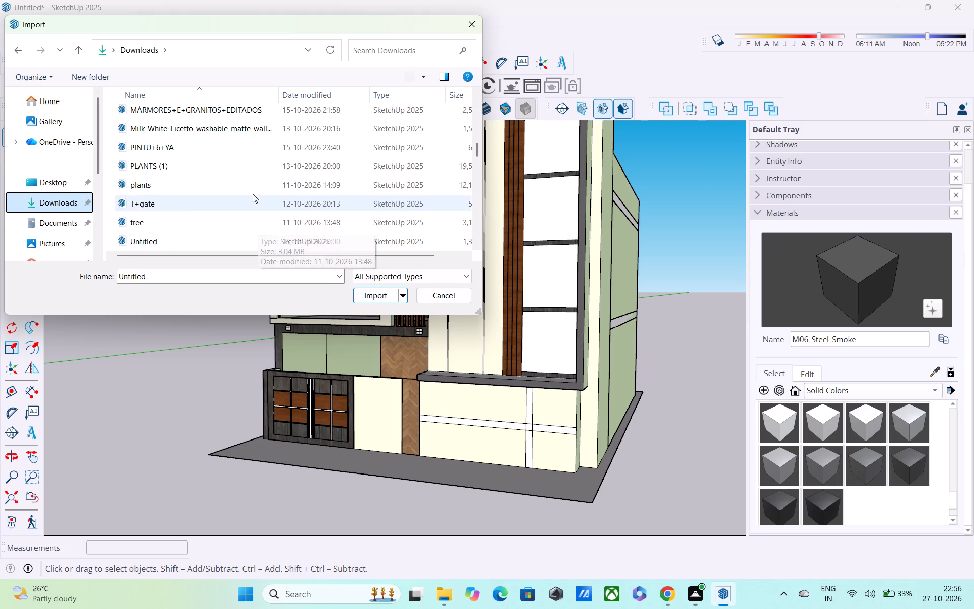
{"action": "scroll", "coordinate": [226, 204], "scroll_direction": "up", "scroll_amount": 1}
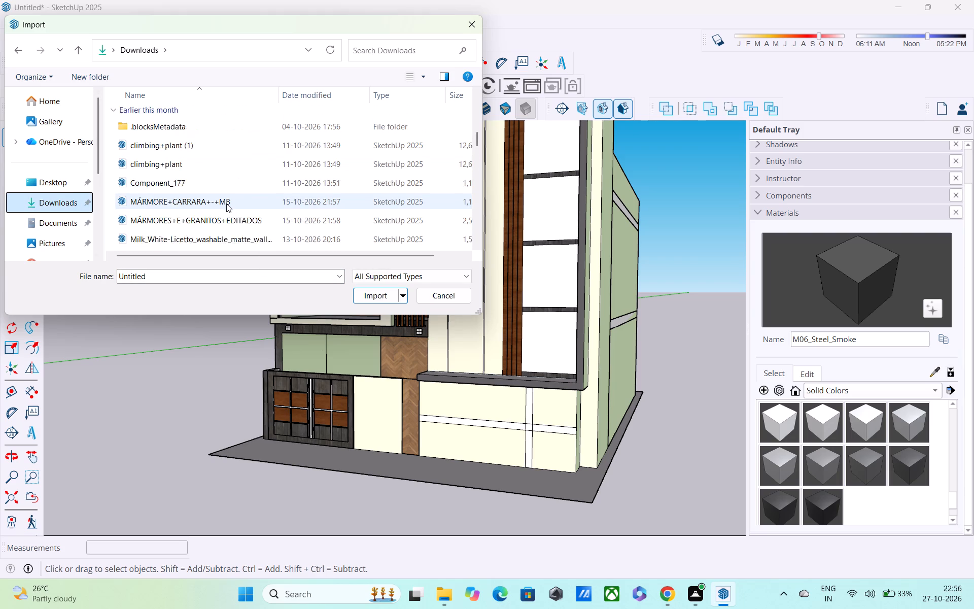
{"action": "scroll", "coordinate": [226, 204], "scroll_direction": "up", "scroll_amount": 1}
{"action": "scroll", "coordinate": [226, 204], "scroll_direction": "down", "scroll_amount": 1}
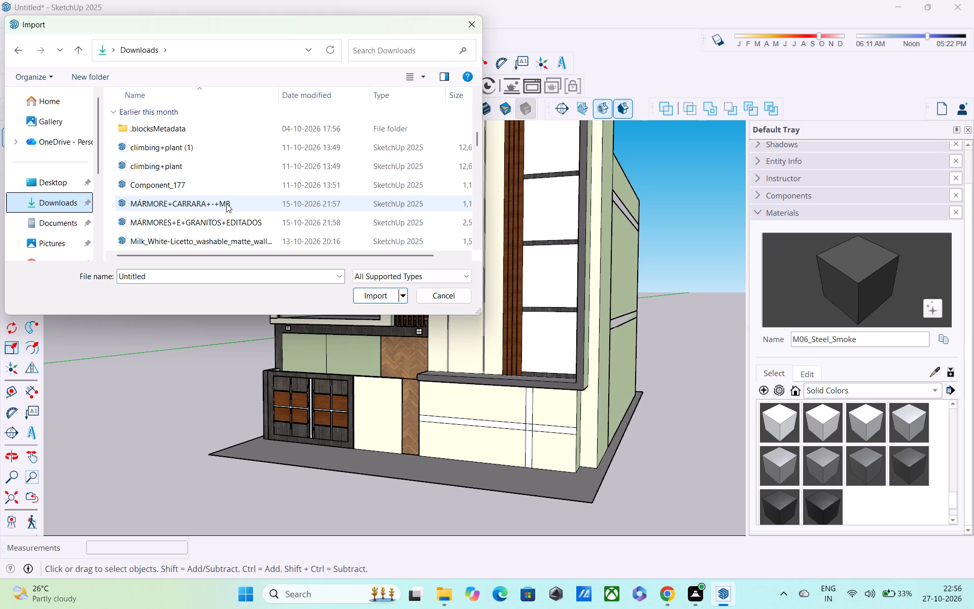
{"action": "left_click", "coordinate": [218, 181]}
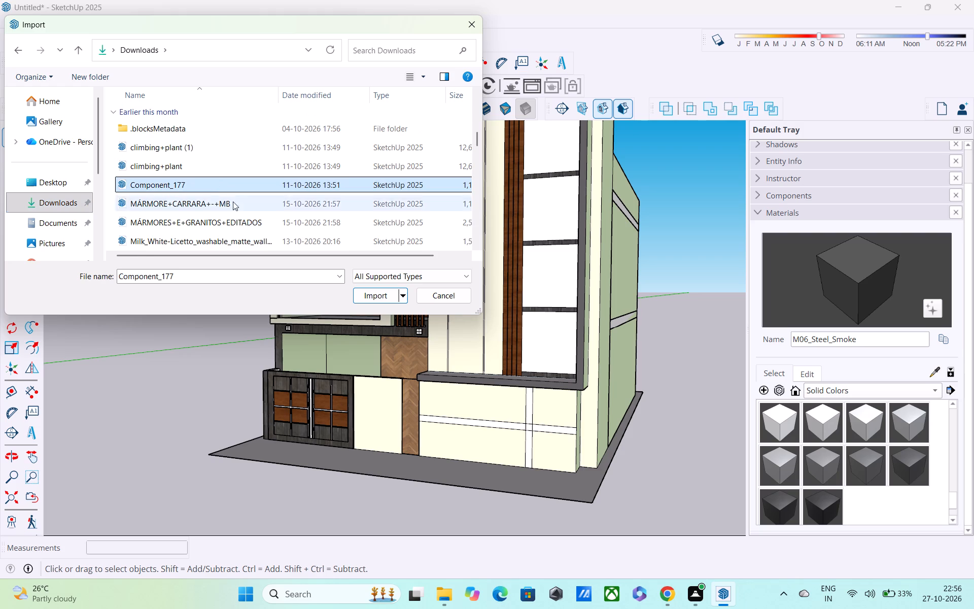
{"action": "left_click", "coordinate": [376, 298]}
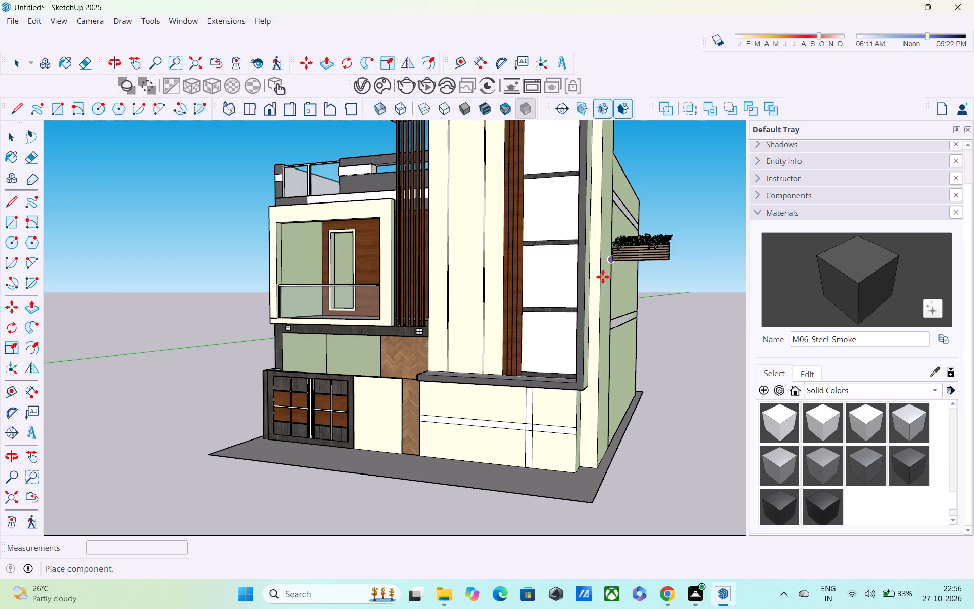
{"action": "left_click", "coordinate": [416, 469]}
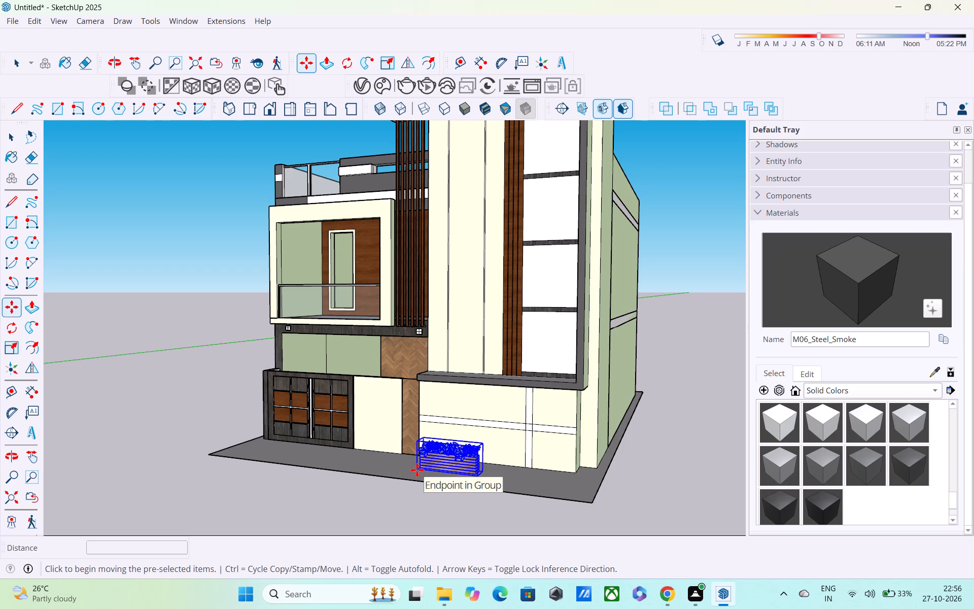
Scale the planter lengthwise along the red axis so it stretches along the front wall to the wall's outer corner.
{"action": "key", "text": "s"}
{"action": "scroll", "coordinate": [501, 452], "scroll_direction": "up", "scroll_amount": 10}
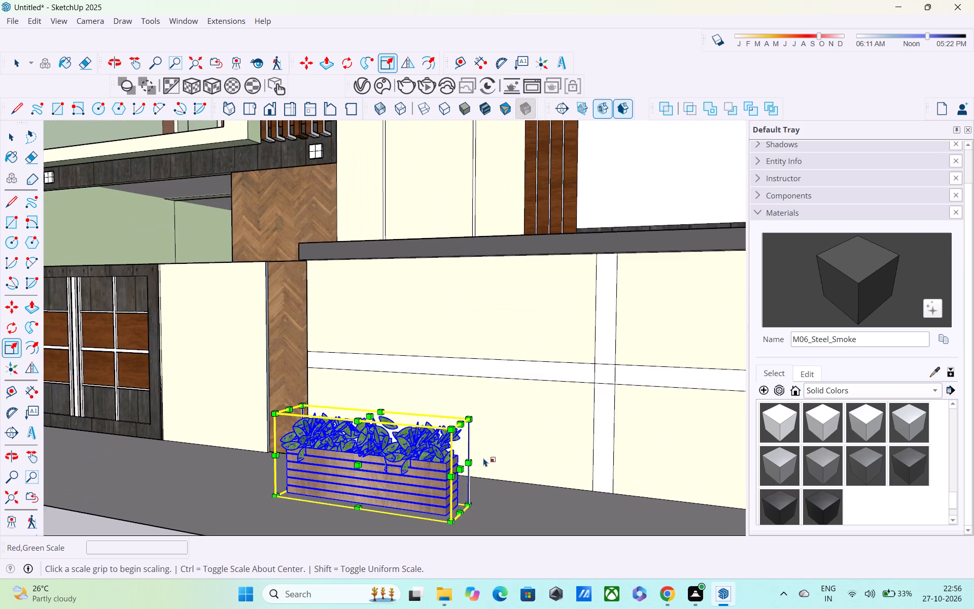
{"action": "scroll", "coordinate": [480, 461], "scroll_direction": "up", "scroll_amount": 1}
{"action": "middle_click_drag", "start_coordinate": [478, 461], "coordinate": [307, 399]}
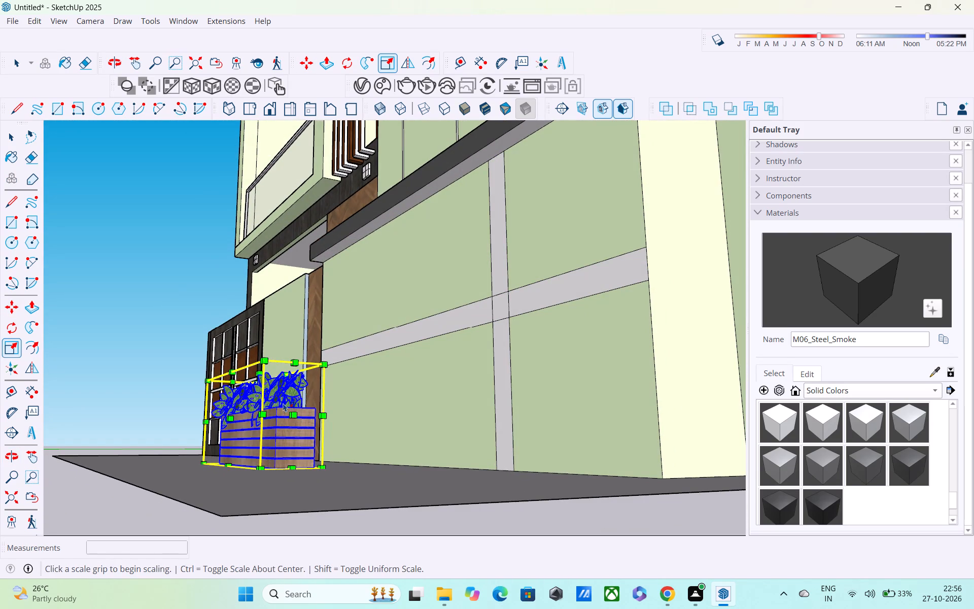
{"action": "left_click", "coordinate": [294, 417]}
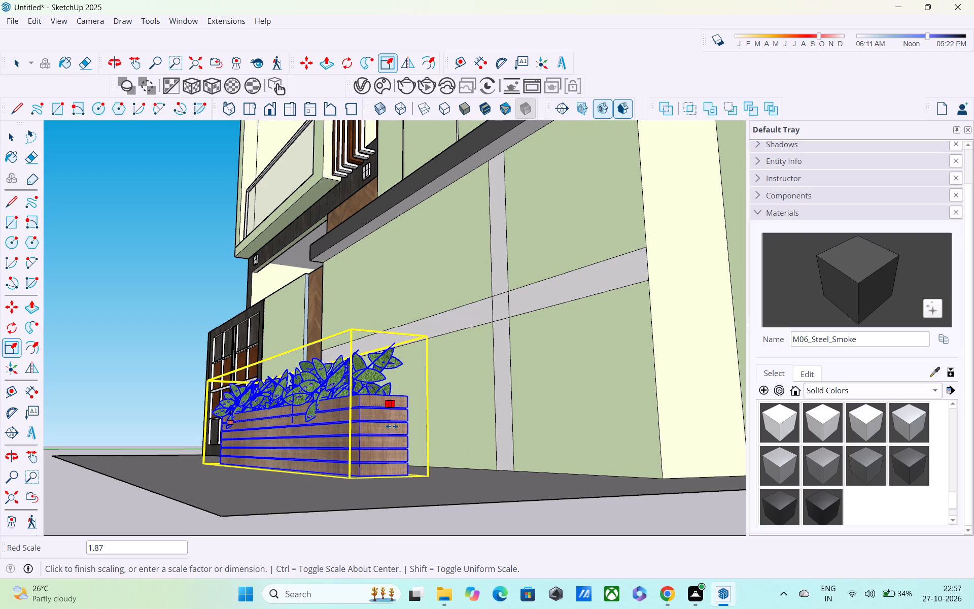
{"action": "middle_click_drag", "start_coordinate": [392, 426], "coordinate": [798, 454]}
{"action": "middle_click_drag", "start_coordinate": [531, 457], "coordinate": [673, 457]}
{"action": "middle_click_drag", "start_coordinate": [669, 437], "coordinate": [453, 482]}
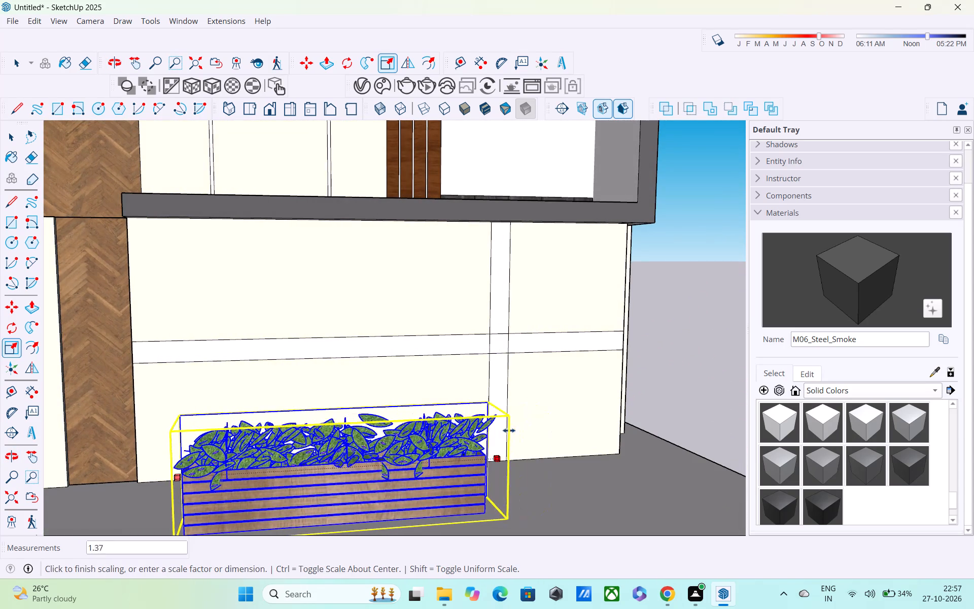
{"action": "left_click", "coordinate": [607, 407]}
{"action": "middle_click_drag", "start_coordinate": [449, 469], "coordinate": [500, 462]}
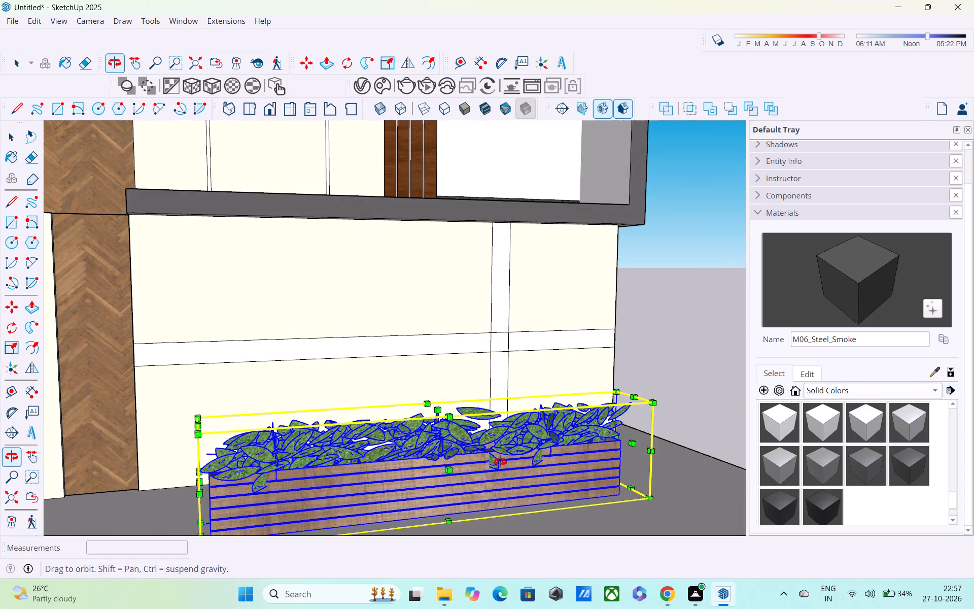
{"action": "middle_click_drag", "start_coordinate": [500, 462], "coordinate": [594, 445]}
{"action": "scroll", "coordinate": [594, 439], "scroll_direction": "down", "scroll_amount": 5}
{"action": "key", "text": "space"}
{"action": "left_click", "coordinate": [683, 323]}
{"action": "middle_click_drag", "start_coordinate": [638, 390], "coordinate": [506, 400]}
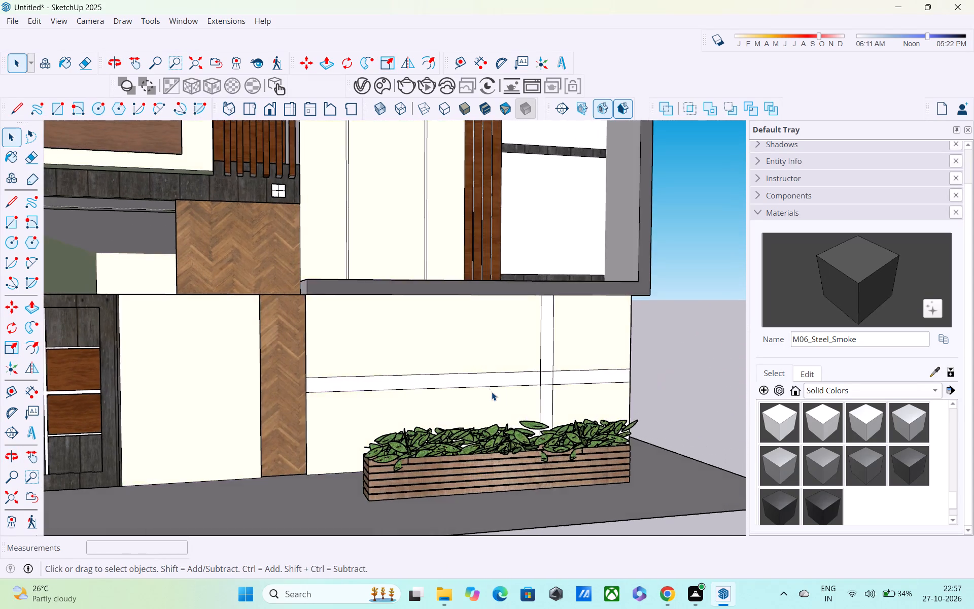
{"action": "scroll", "coordinate": [489, 387], "scroll_direction": "down", "scroll_amount": 7}
{"action": "middle_click_drag", "start_coordinate": [500, 389], "coordinate": [540, 436]}
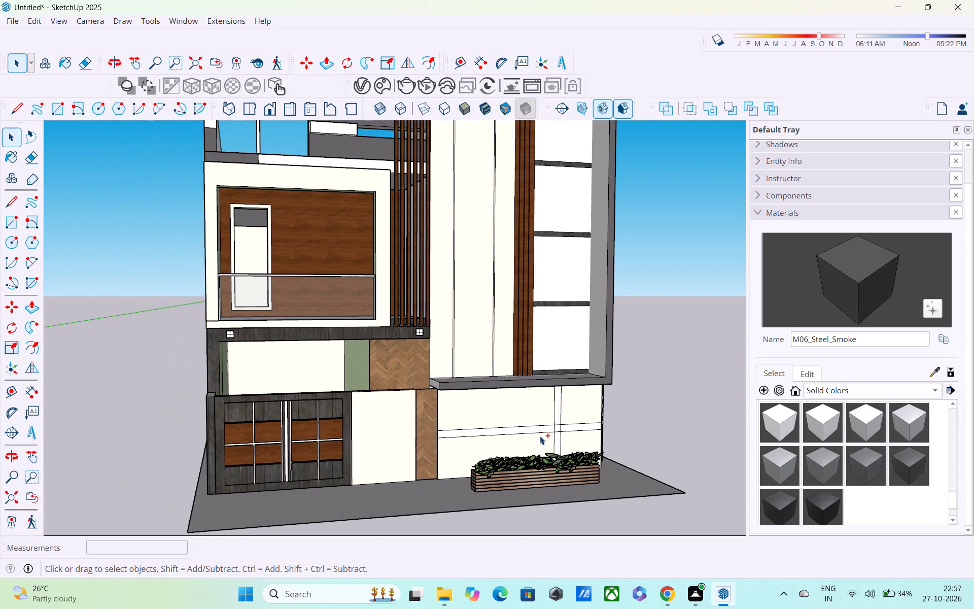
Save the model in the Documents folder as SK UP PRO 20.
{"action": "key", "text": "ctrl+s"}
{"action": "left_click", "coordinate": [462, 390]}
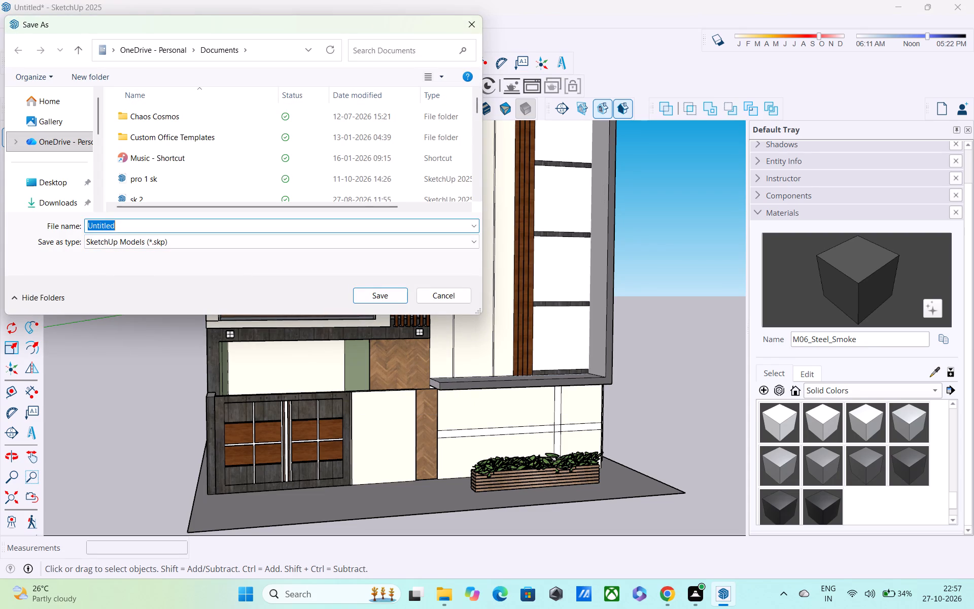
{"action": "key", "text": "BackSpace"}
{"action": "type", "text": "PRO"}
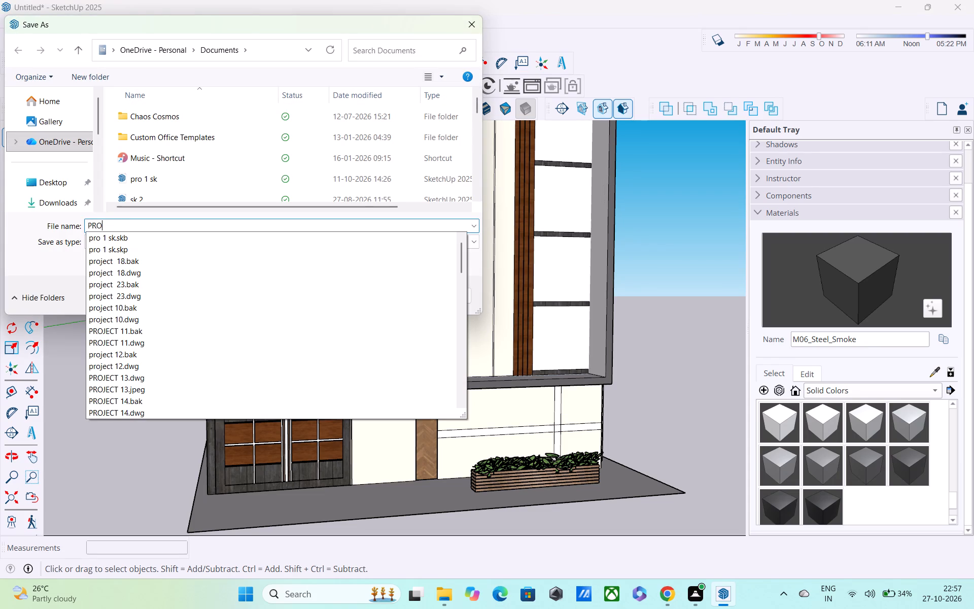
{"action": "key", "text": "BackSpace"}
{"action": "key", "text": "BackSpace"}
{"action": "key", "text": "BackSpace"}
{"action": "type", "text": "SK"}
{"action": "key", "text": "space"}
{"action": "type", "text": "UP PRO"}
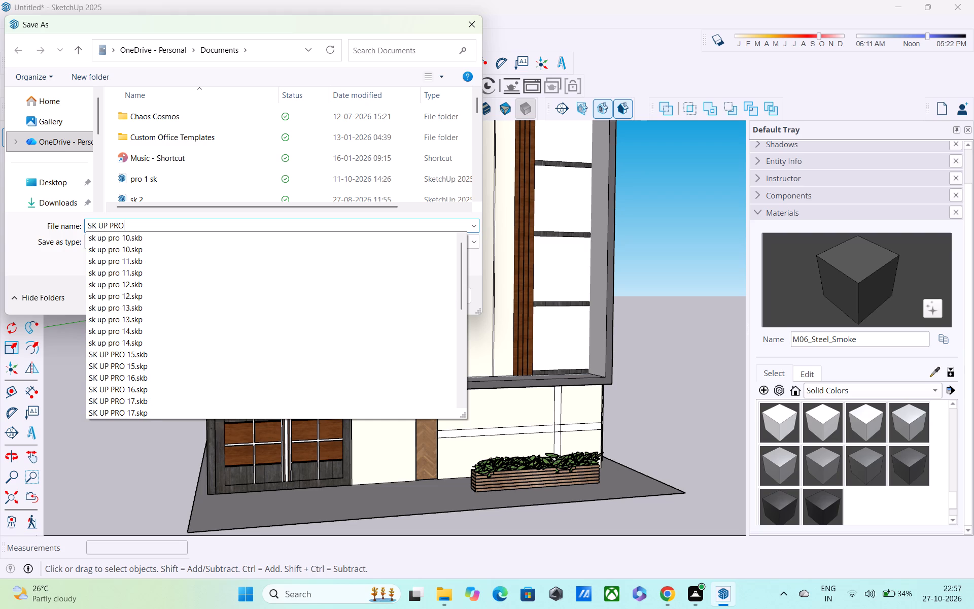
{"action": "type", "text": "19"}
{"action": "key", "text": "BackSpace"}
{"action": "key", "text": "BackSpace"}
{"action": "key", "text": "space"}
{"action": "type", "text": "19"}
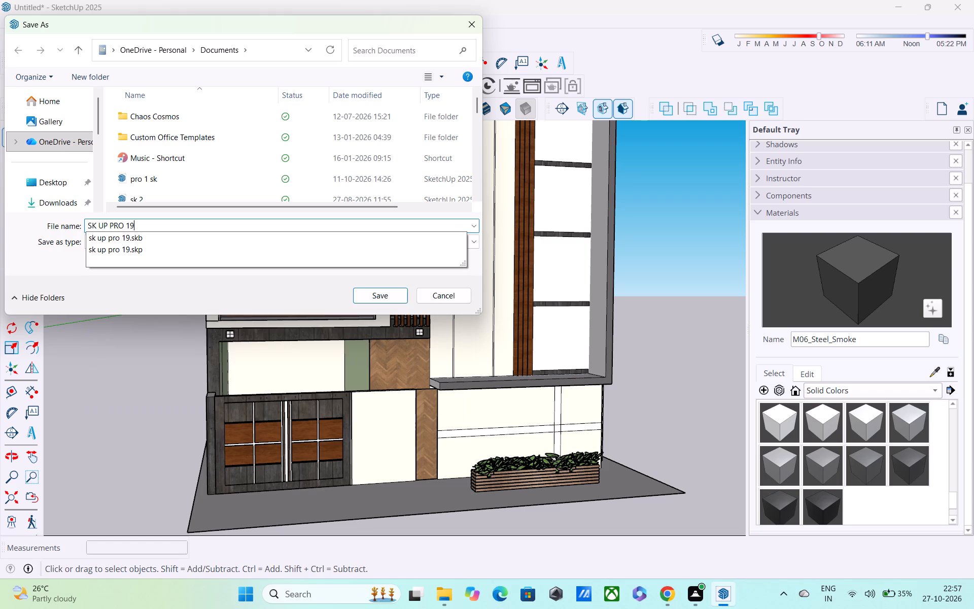
{"action": "key", "text": "BackSpace"}
{"action": "key", "text": "BackSpace"}
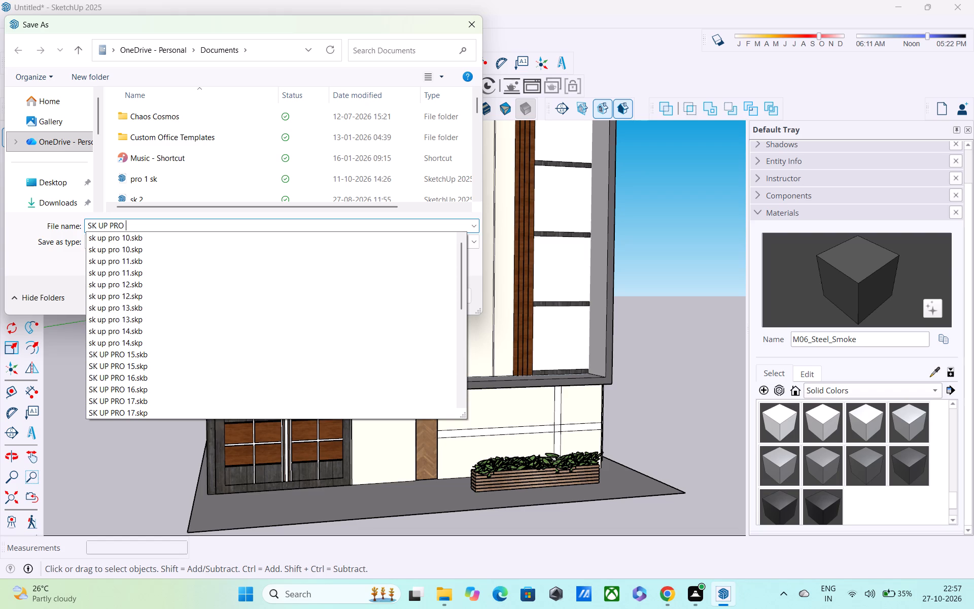
{"action": "type", "text": "20"}
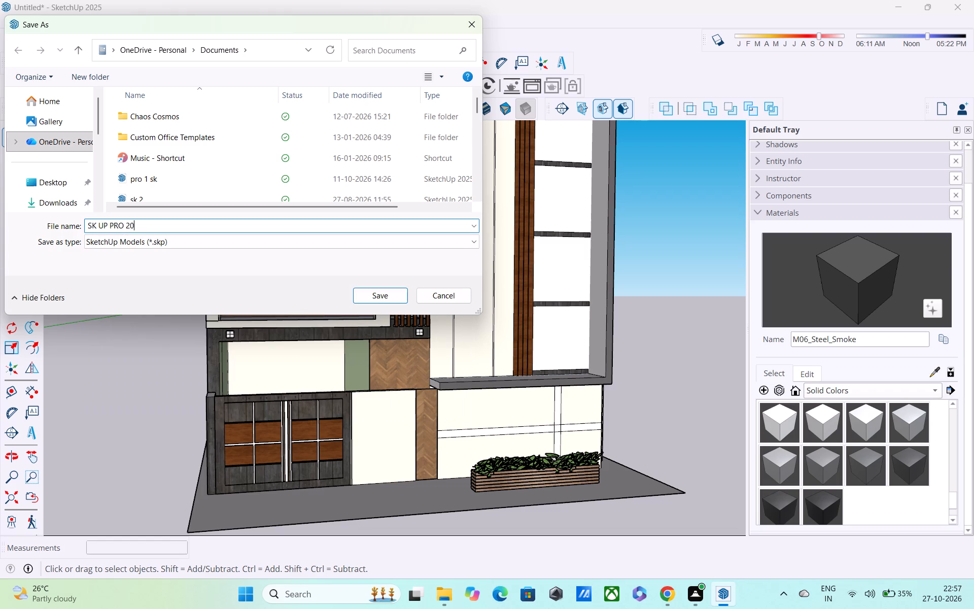
{"action": "key", "text": "Return"}
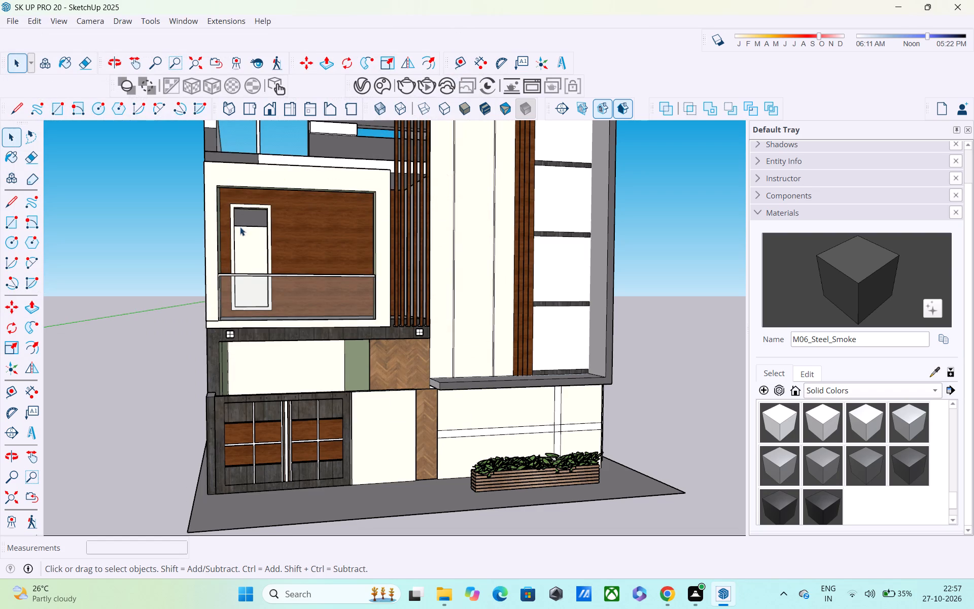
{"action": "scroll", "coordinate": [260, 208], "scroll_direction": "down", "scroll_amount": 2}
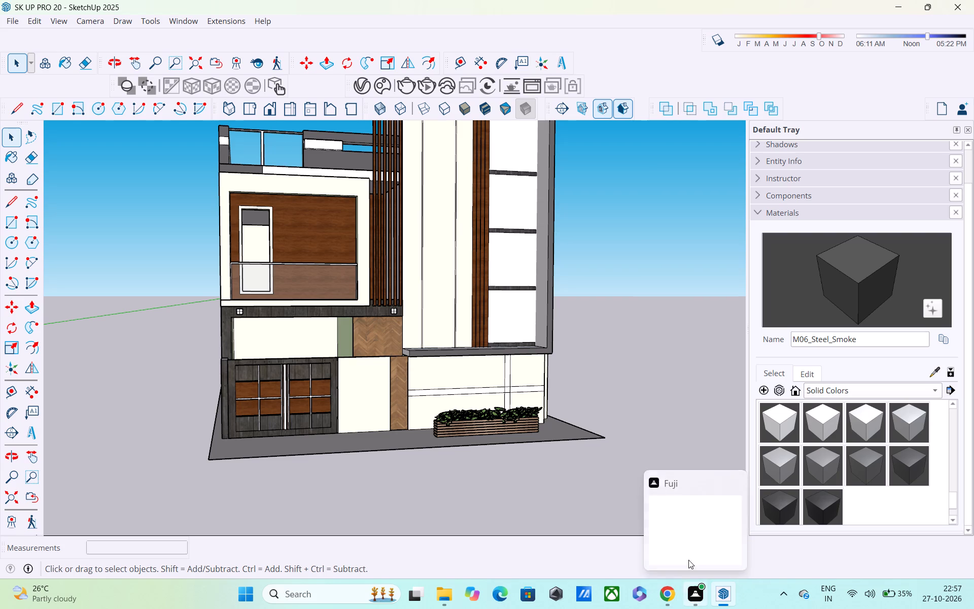
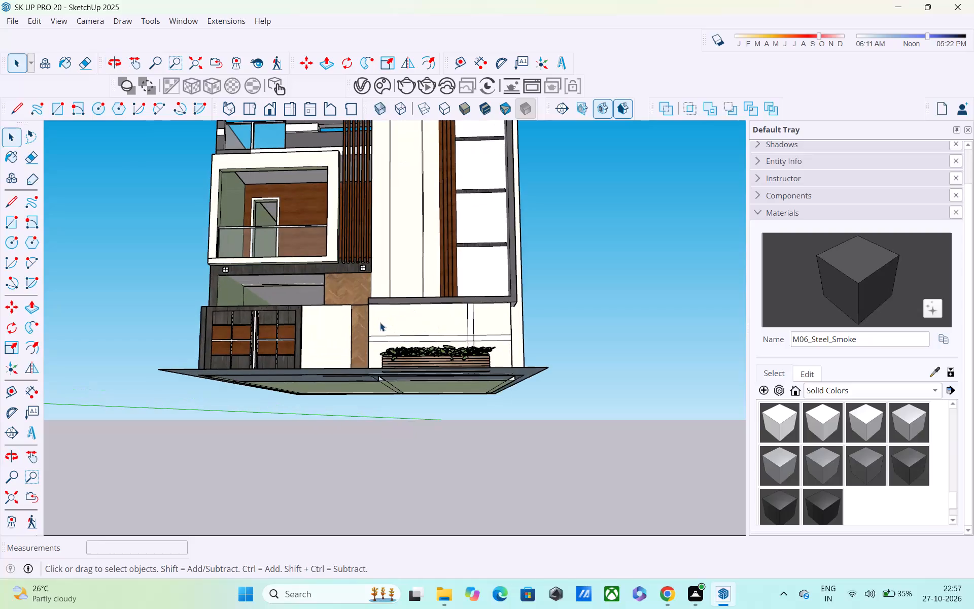
Examine the house front from above, the side and eye level to check the planter and the tower's unglazed window.
{"action": "middle_click_drag", "start_coordinate": [376, 320], "coordinate": [483, 491]}
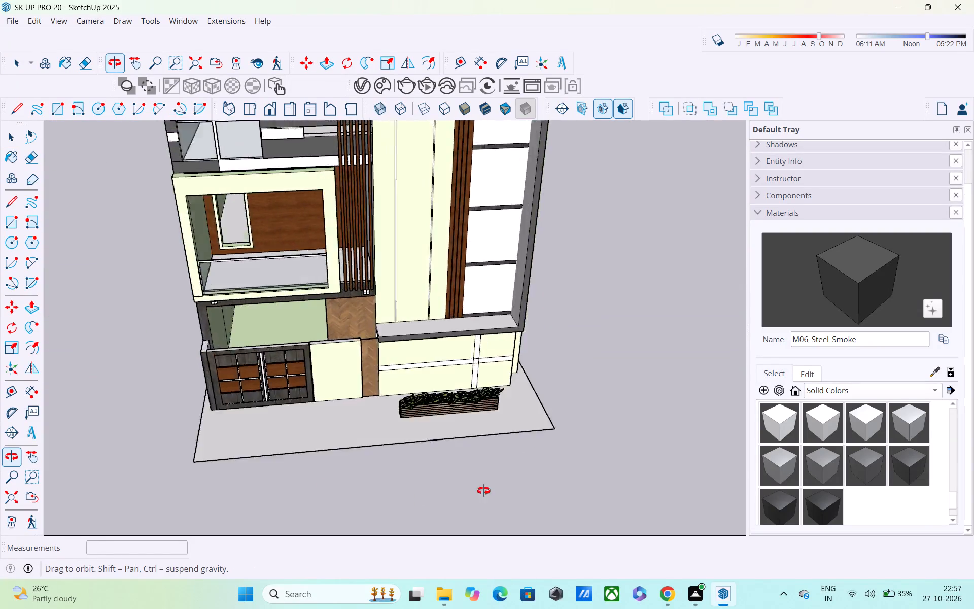
{"action": "middle_click_drag", "start_coordinate": [483, 491], "coordinate": [539, 422]}
{"action": "scroll", "coordinate": [524, 353], "scroll_direction": "up", "scroll_amount": 2}
{"action": "scroll", "coordinate": [494, 309], "scroll_direction": "down", "scroll_amount": 5}
{"action": "middle_click_drag", "start_coordinate": [494, 305], "coordinate": [462, 238]}
{"action": "scroll", "coordinate": [482, 270], "scroll_direction": "up", "scroll_amount": 1}
{"action": "middle_click_drag", "start_coordinate": [538, 260], "coordinate": [524, 270]}
{"action": "scroll", "coordinate": [538, 260], "scroll_direction": "up", "scroll_amount": 1}
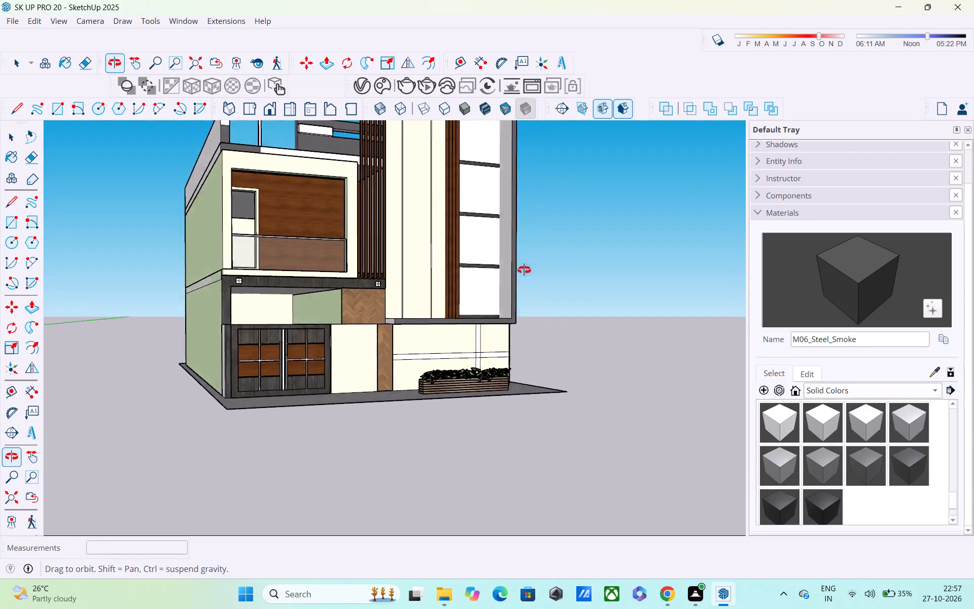
{"action": "middle_click_drag", "start_coordinate": [524, 270], "coordinate": [413, 282]}
Paint the tall window behind the tower's front frame with Glass_Mirror_01 from the Glass materials collection.
{"action": "left_click", "coordinate": [828, 388]}
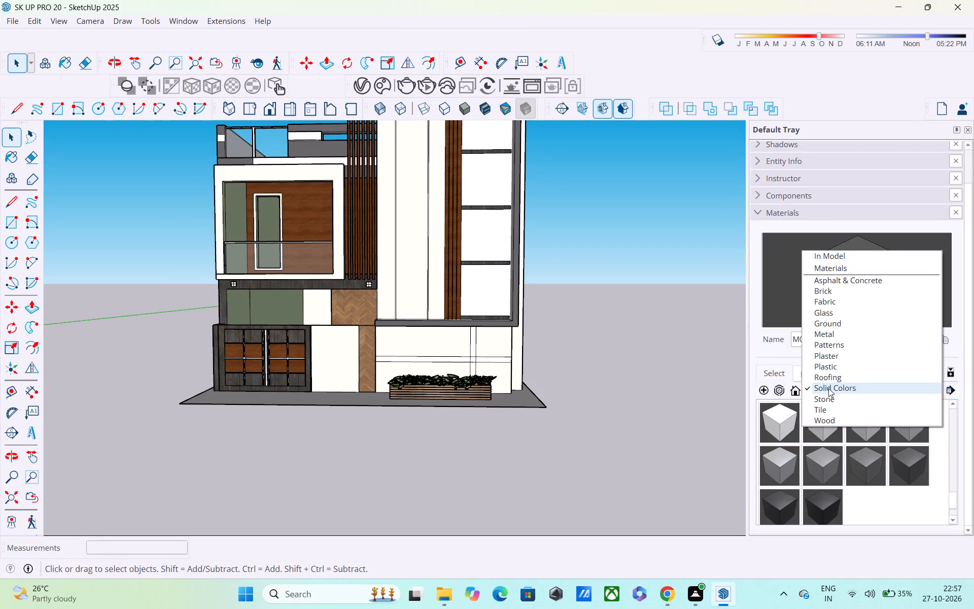
{"action": "left_click", "coordinate": [840, 308]}
{"action": "left_click", "coordinate": [823, 425]}
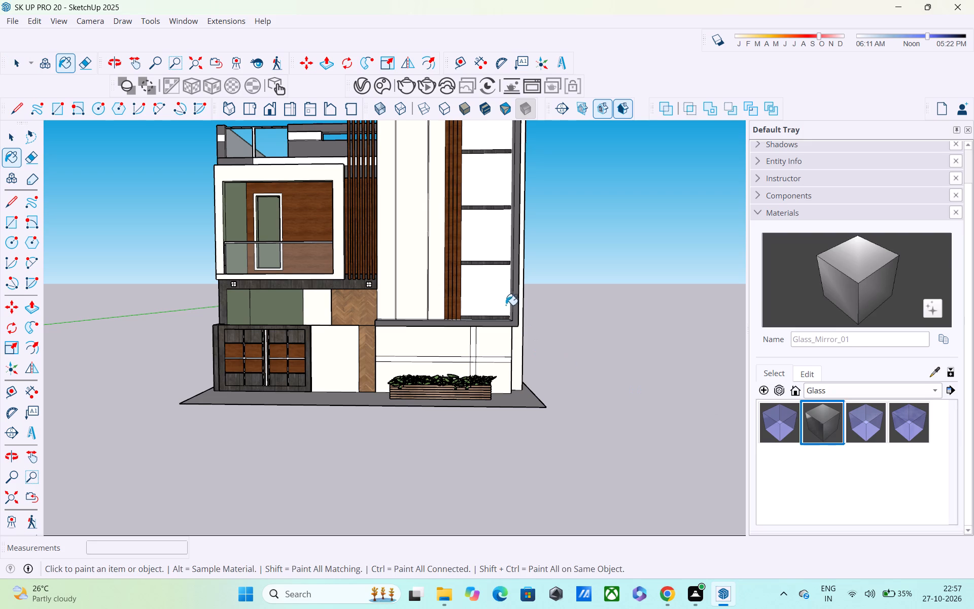
{"action": "left_click", "coordinate": [495, 292]}
Tint the Glass_Mirror_1 material on the tower window a pale violet-blue using the color wheel.
{"action": "scroll", "coordinate": [489, 252], "scroll_direction": "down", "scroll_amount": 3}
{"action": "middle_click_drag", "start_coordinate": [489, 252], "coordinate": [286, 290]}
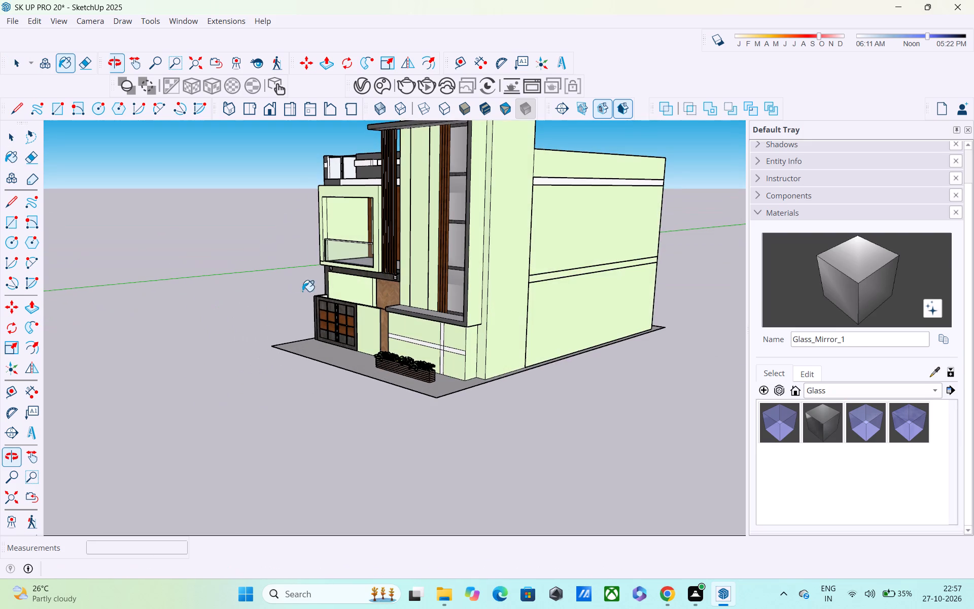
{"action": "left_click", "coordinate": [805, 374]}
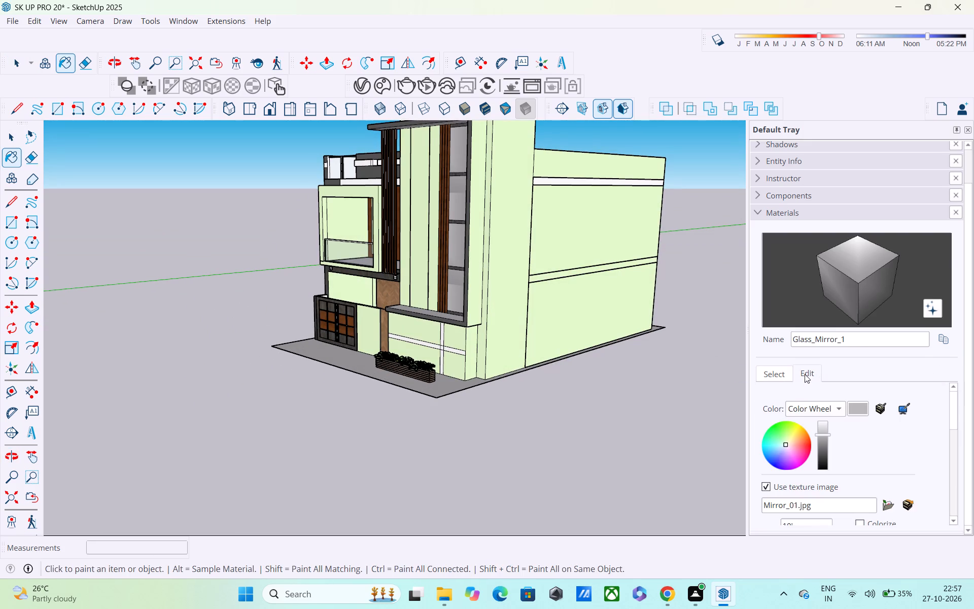
{"action": "left_click", "coordinate": [787, 449]}
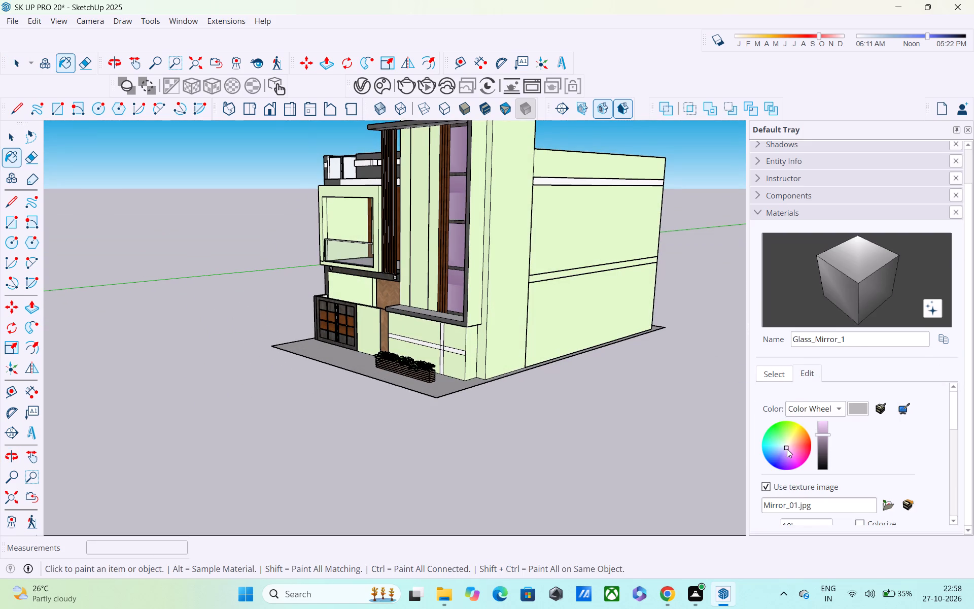
{"action": "scroll", "coordinate": [613, 408], "scroll_direction": "down", "scroll_amount": 1}
{"action": "middle_click_drag", "start_coordinate": [630, 394], "coordinate": [709, 369]}
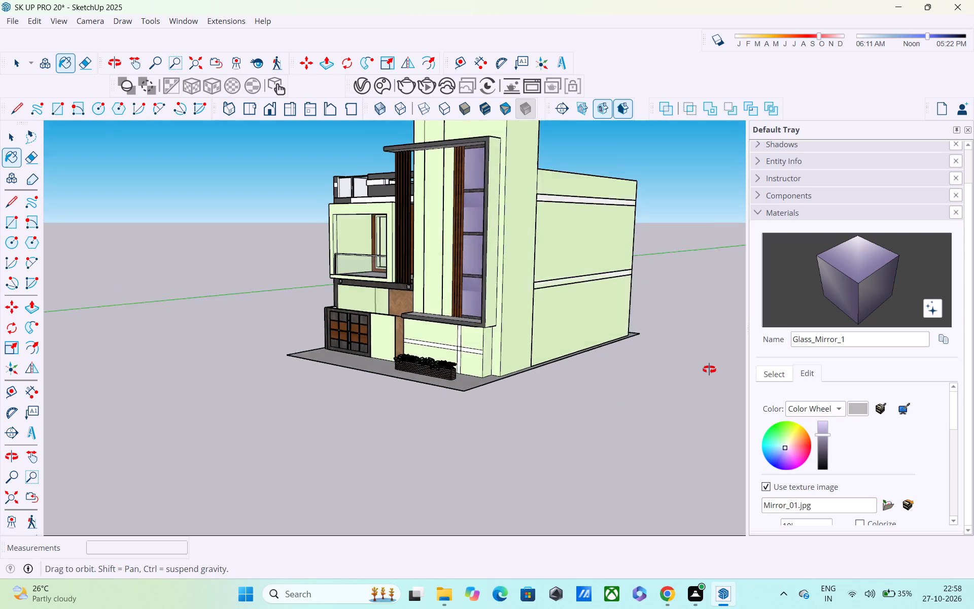
{"action": "middle_click_drag", "start_coordinate": [709, 369], "coordinate": [732, 363]}
{"action": "key", "text": "grave"}
{"action": "key", "text": "Escape"}
{"action": "key", "text": "grave"}
{"action": "key", "text": "space"}
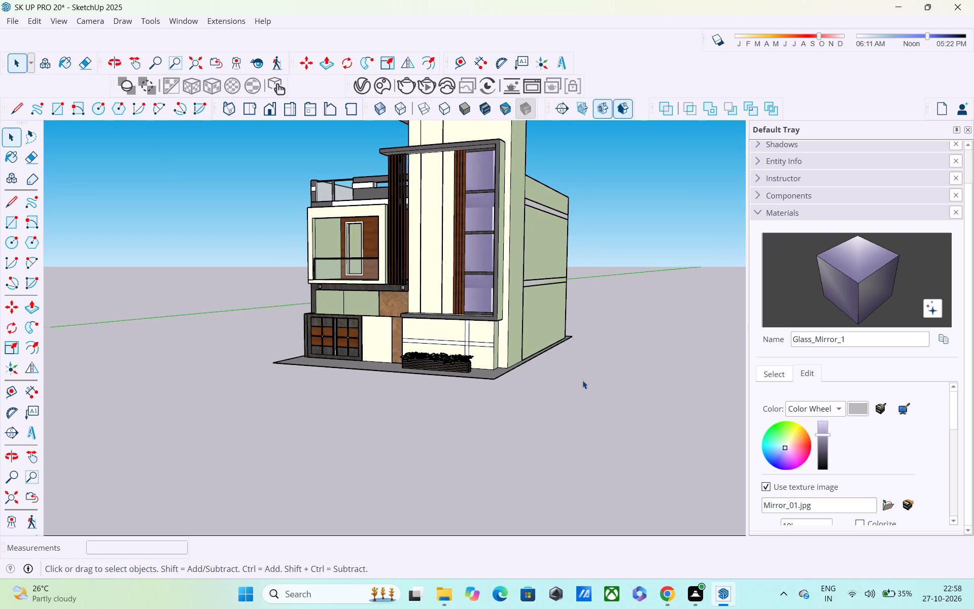
Examine the whole house from the front, below and above to check the tinted tower glazing against the facade.
{"action": "left_click", "coordinate": [568, 381]}
{"action": "middle_click_drag", "start_coordinate": [484, 306], "coordinate": [636, 298]}
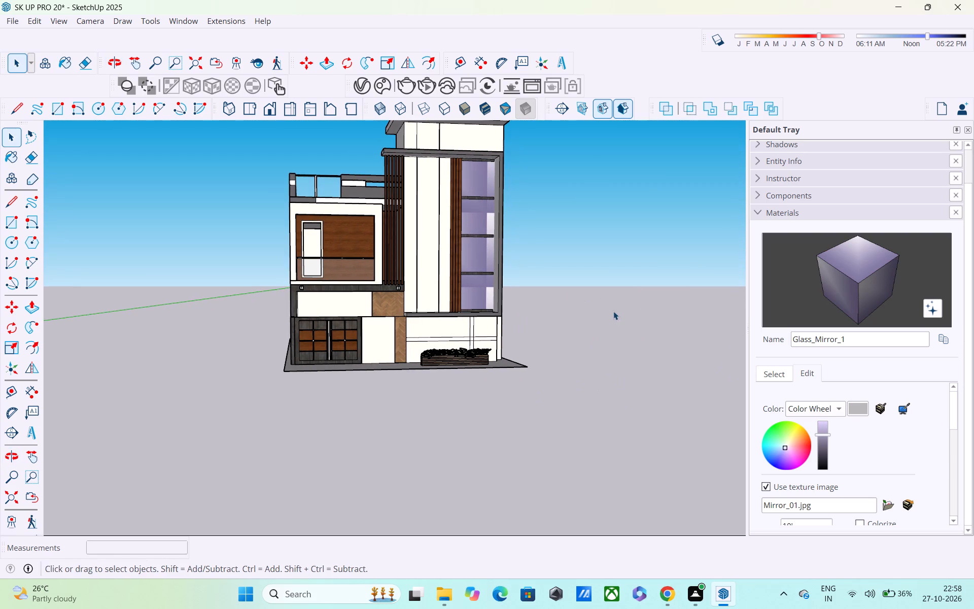
{"action": "left_click", "coordinate": [613, 311]}
{"action": "middle_click", "coordinate": [608, 314]}
{"action": "scroll", "coordinate": [608, 314], "scroll_direction": "up", "scroll_amount": 3}
{"action": "scroll", "coordinate": [608, 310], "scroll_direction": "down", "scroll_amount": 2}
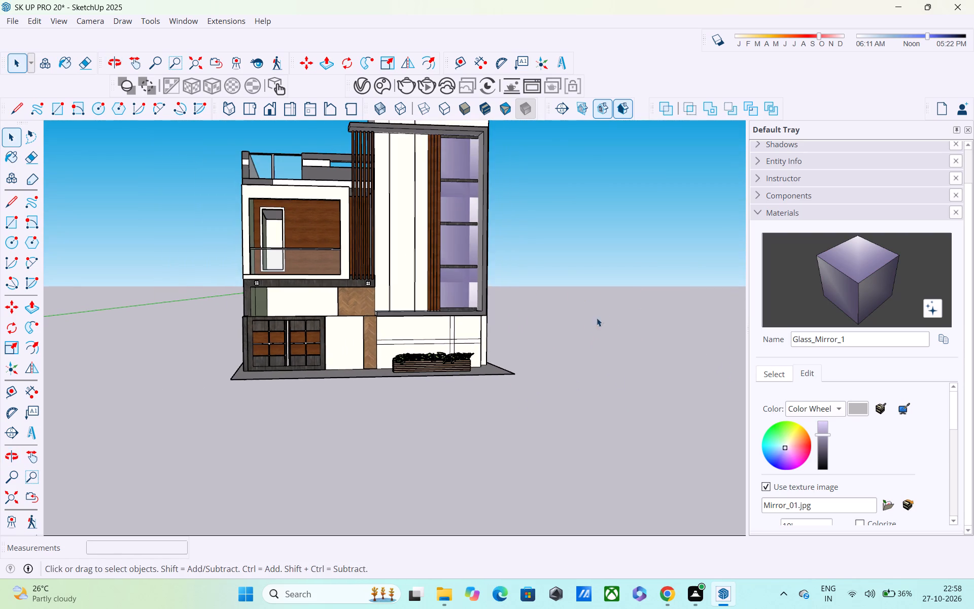
{"action": "middle_click_drag", "start_coordinate": [569, 336], "coordinate": [555, 374]}
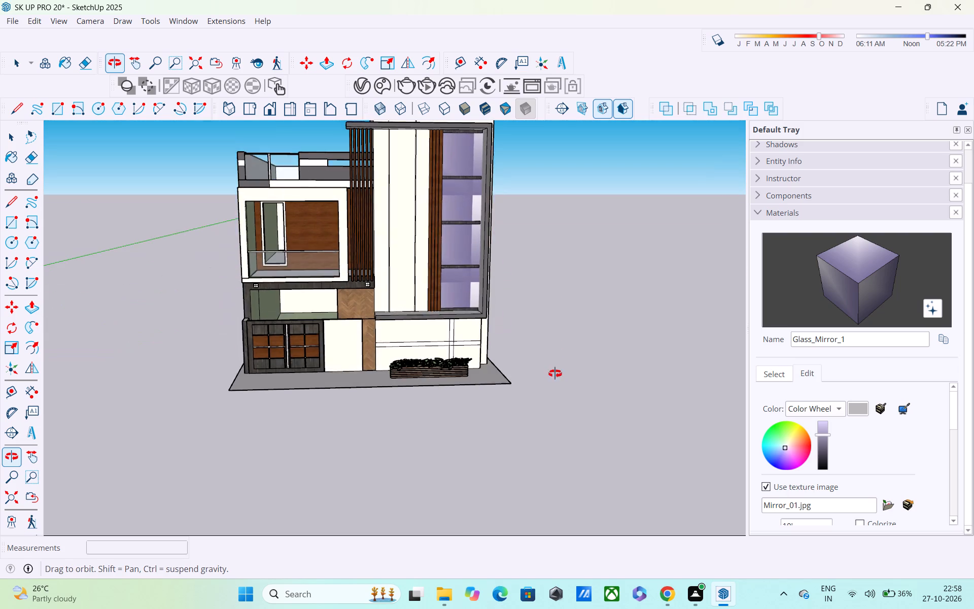
{"action": "middle_click_drag", "start_coordinate": [555, 374], "coordinate": [553, 374]}
{"action": "scroll", "coordinate": [523, 352], "scroll_direction": "down", "scroll_amount": 4}
{"action": "middle_click_drag", "start_coordinate": [515, 351], "coordinate": [489, 273]}
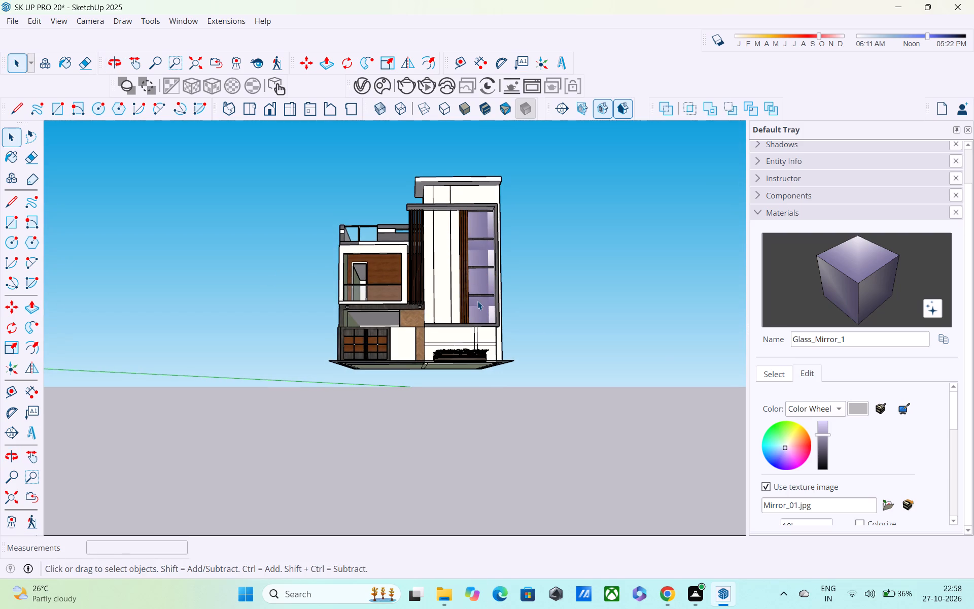
{"action": "middle_click_drag", "start_coordinate": [873, 379], "coordinate": [773, 411]}
{"action": "middle_click_drag", "start_coordinate": [509, 342], "coordinate": [395, 432]}
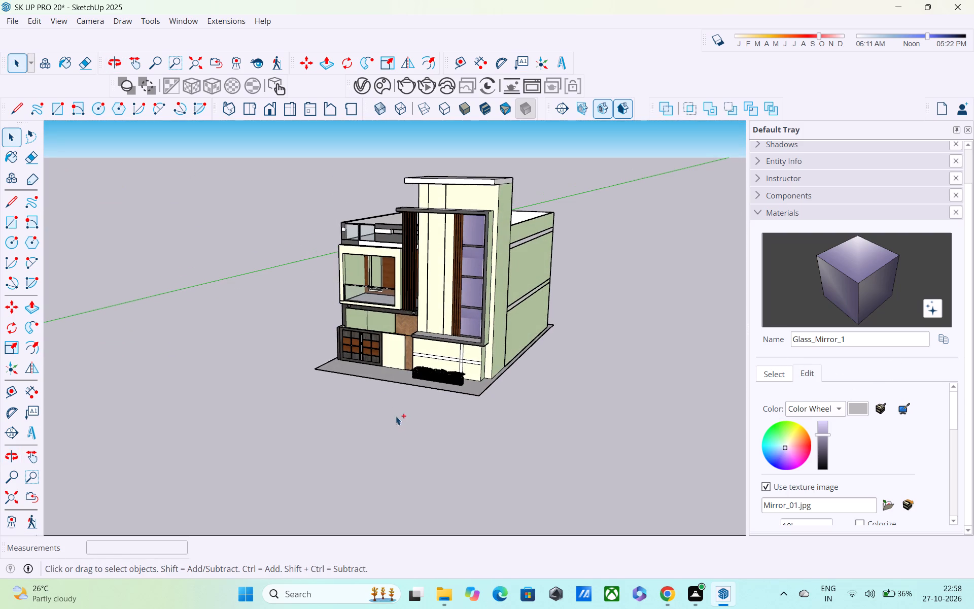
Save the changes to the SK UP PRO 20 model.
{"action": "key", "text": "ctrl+s"}
{"action": "key", "text": "ctrl+s"}
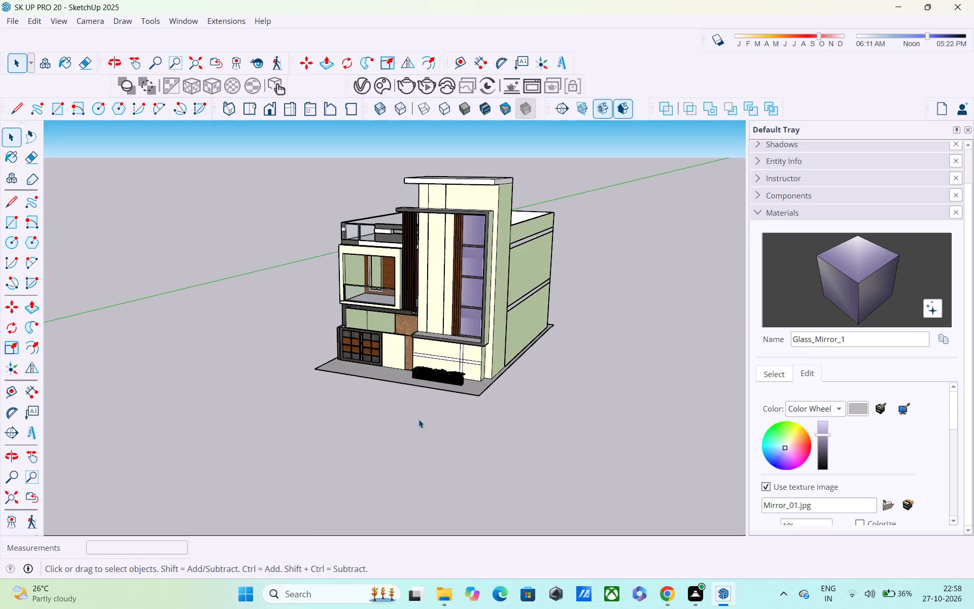